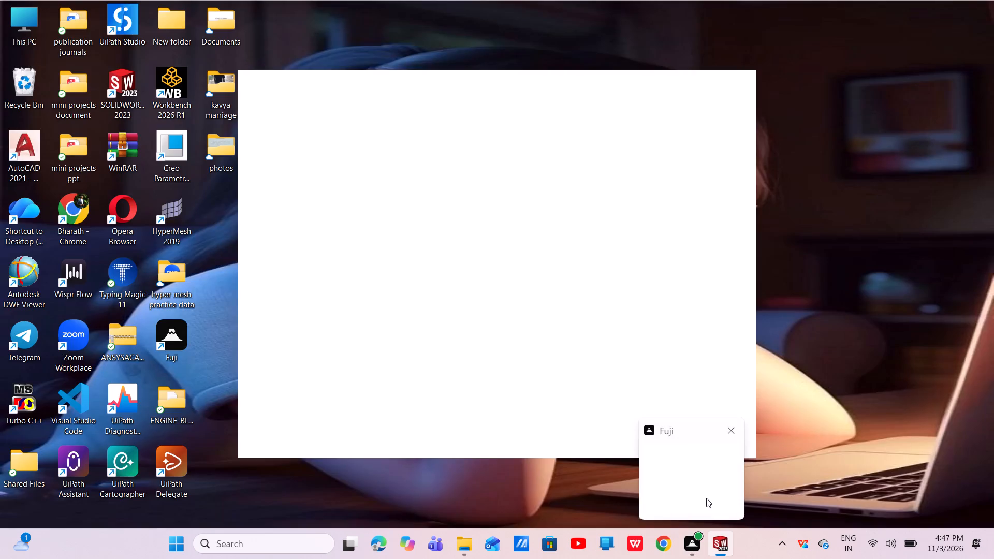
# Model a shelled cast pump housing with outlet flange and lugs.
# Switch to the SOLIDWORKS window containing the 17. exercise part.
pyautogui.click(792, 496)
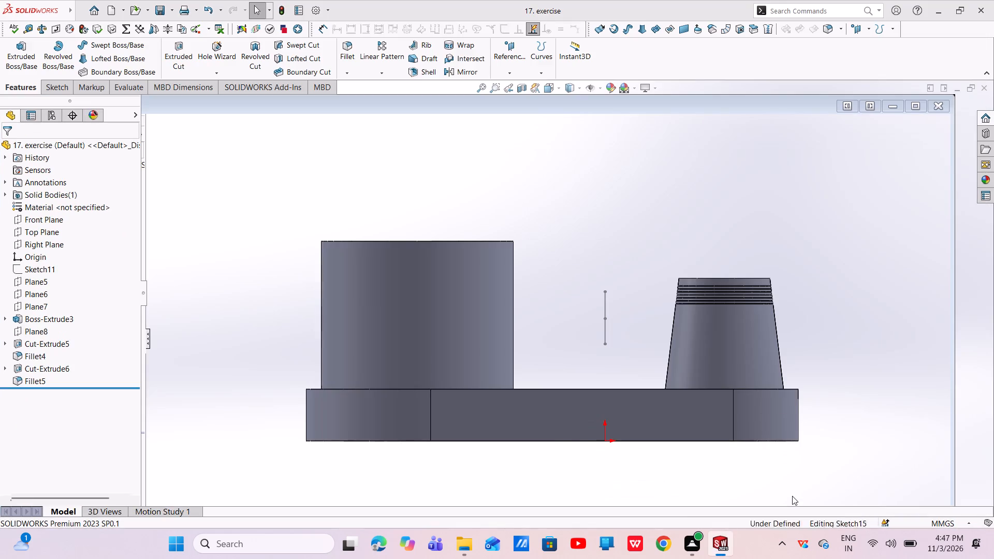
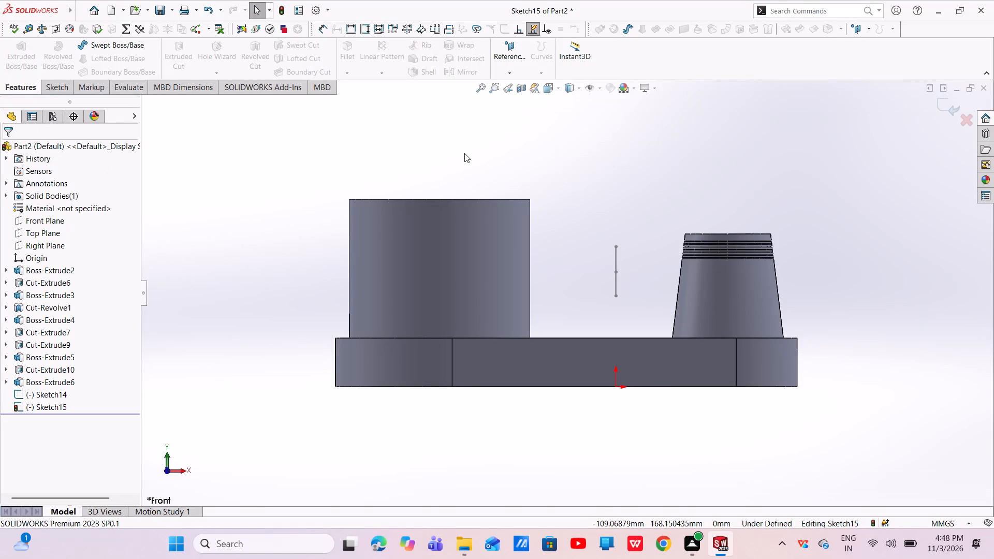
# Exit the sketch currently being edited.
pyautogui.click(950, 110)
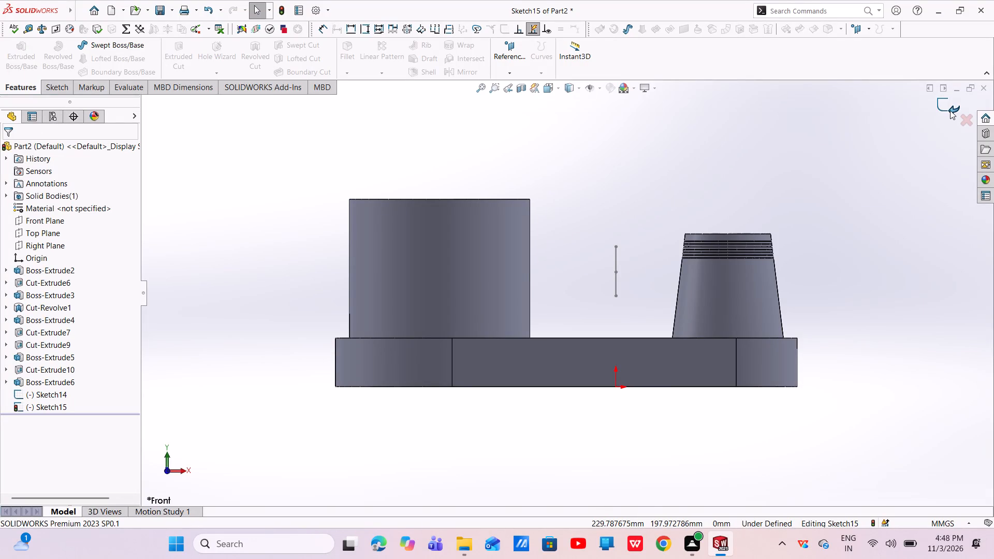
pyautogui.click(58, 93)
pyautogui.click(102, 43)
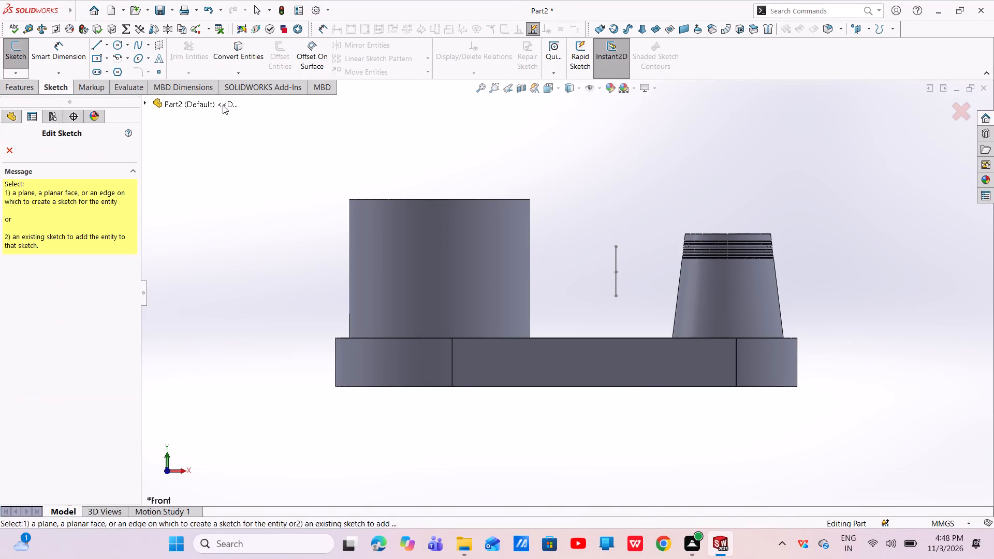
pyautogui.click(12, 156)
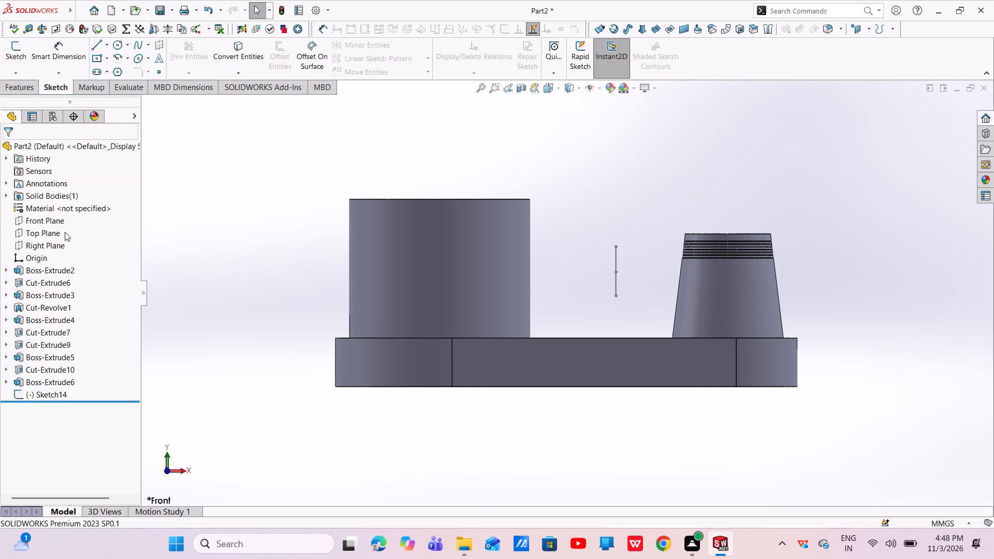
# Open a new sketch on the Front Plane and draw chained lines from beside the large cylinder to the existing vertical sketch line.
pyautogui.click(39, 217)
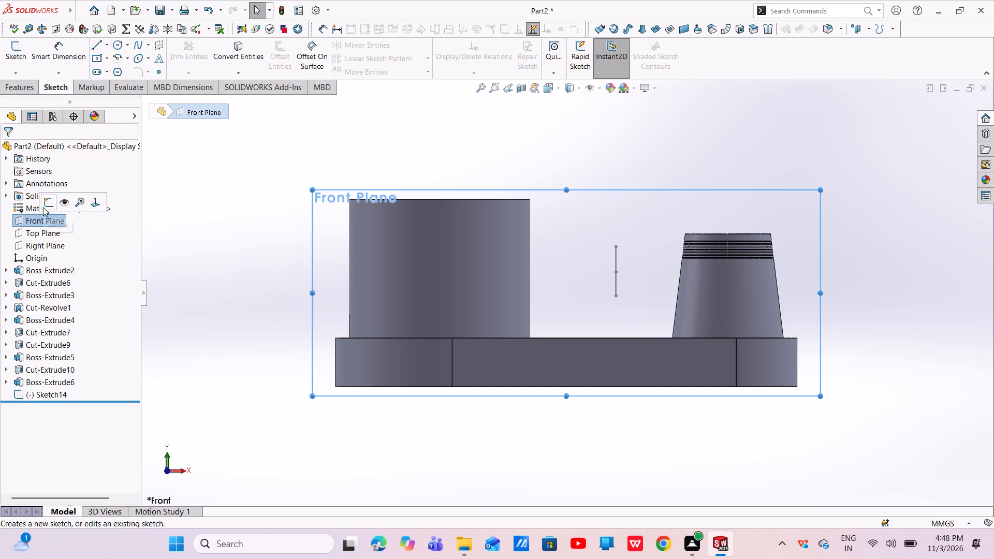
pyautogui.click(43, 207)
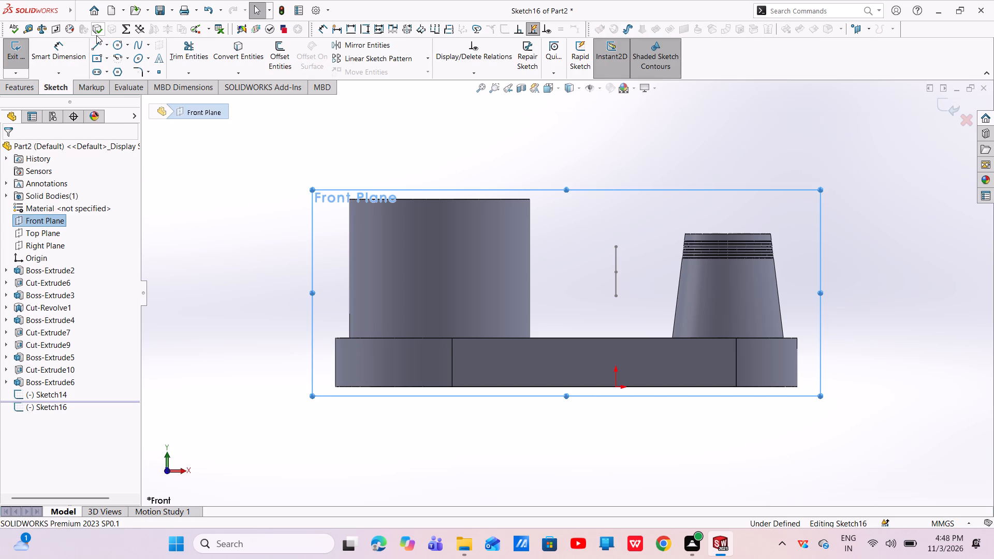
pyautogui.click(98, 36)
pyautogui.click(99, 41)
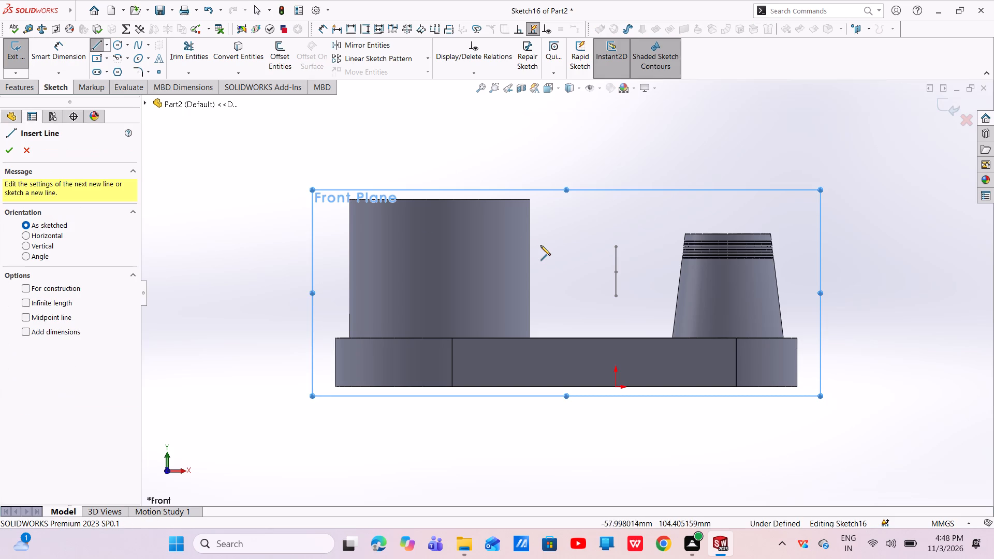
pyautogui.click(543, 246)
pyautogui.click(569, 268)
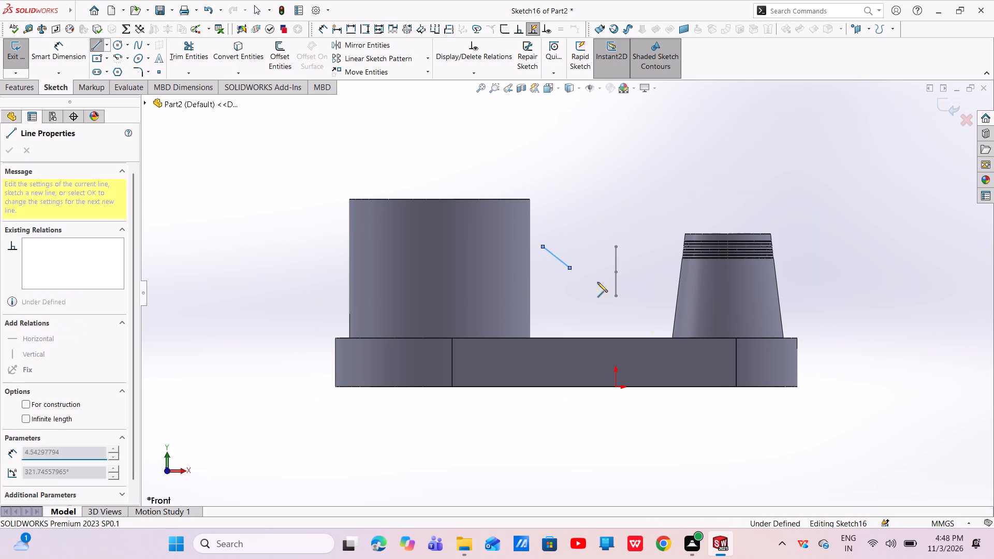
pyautogui.click(597, 282)
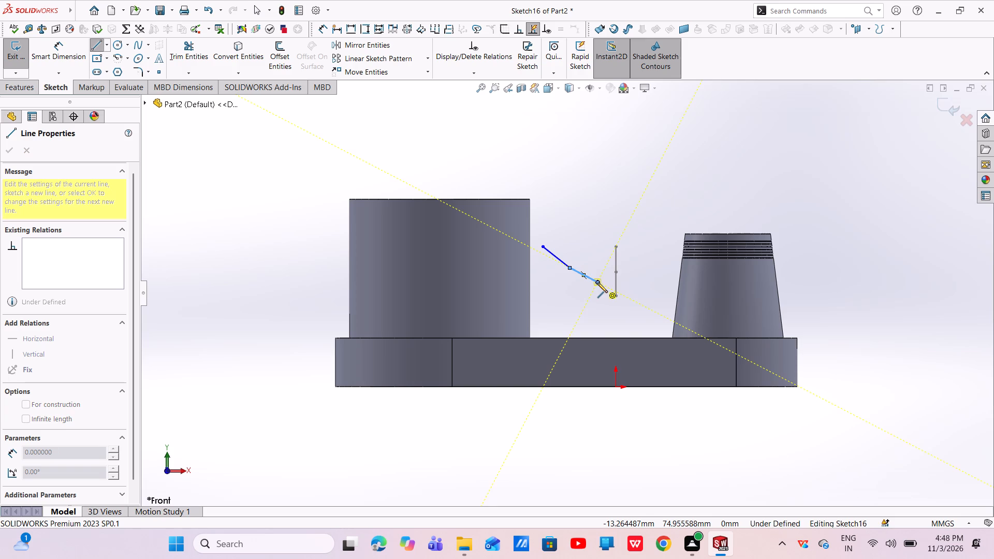
pyautogui.press('Return')
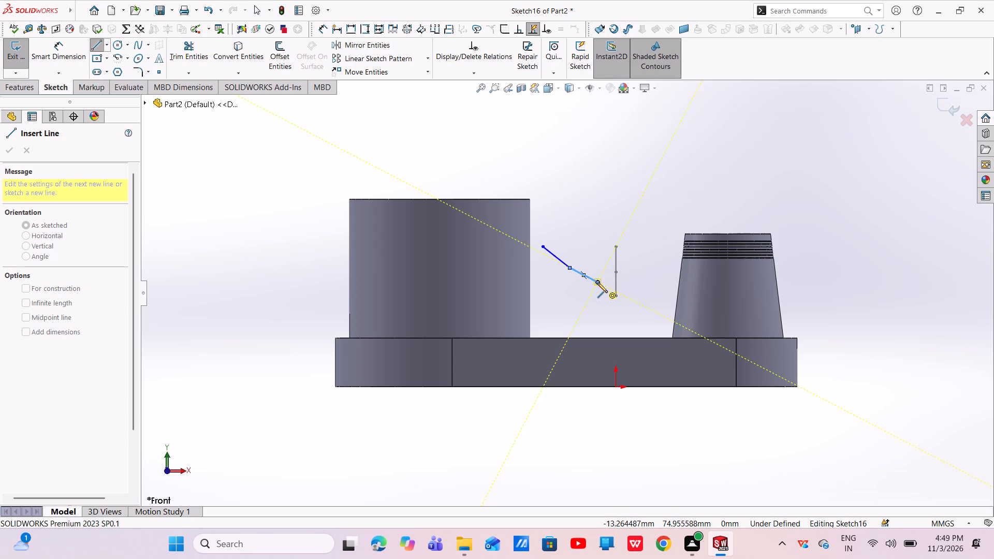
pyautogui.click(614, 278)
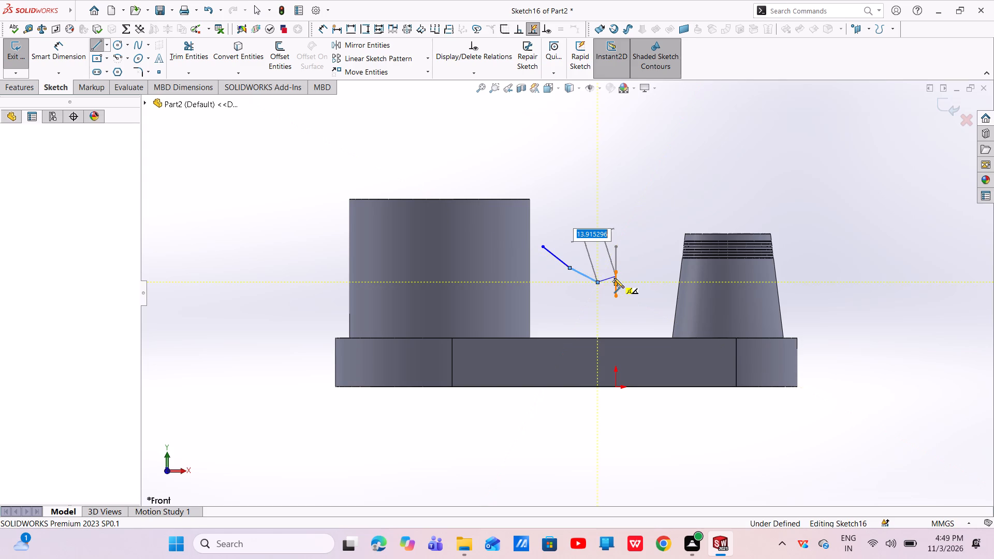
pyautogui.click(619, 258)
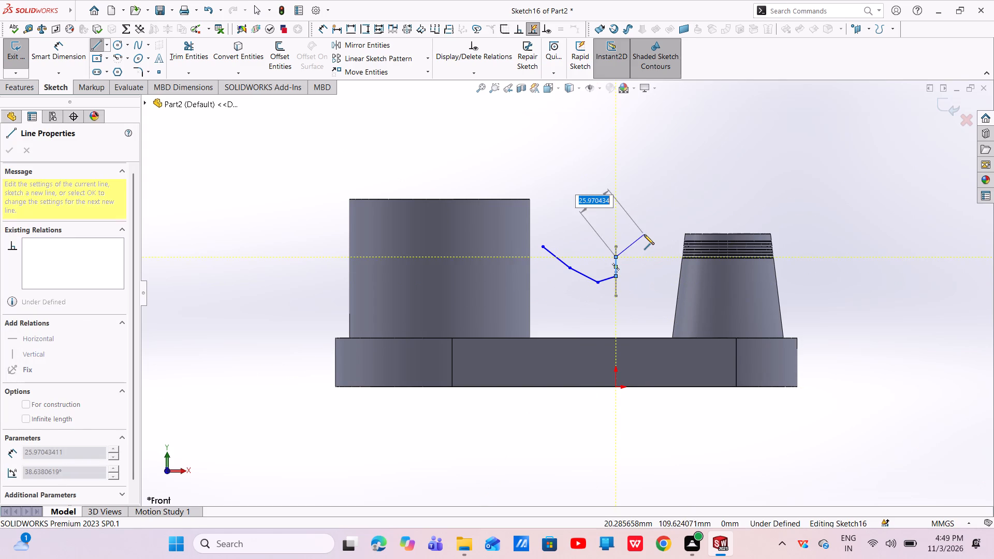
# Continue the line chain up to just above the tapered boss, around its upper edge and back down toward the base.
pyautogui.click(644, 234)
pyautogui.click(671, 197)
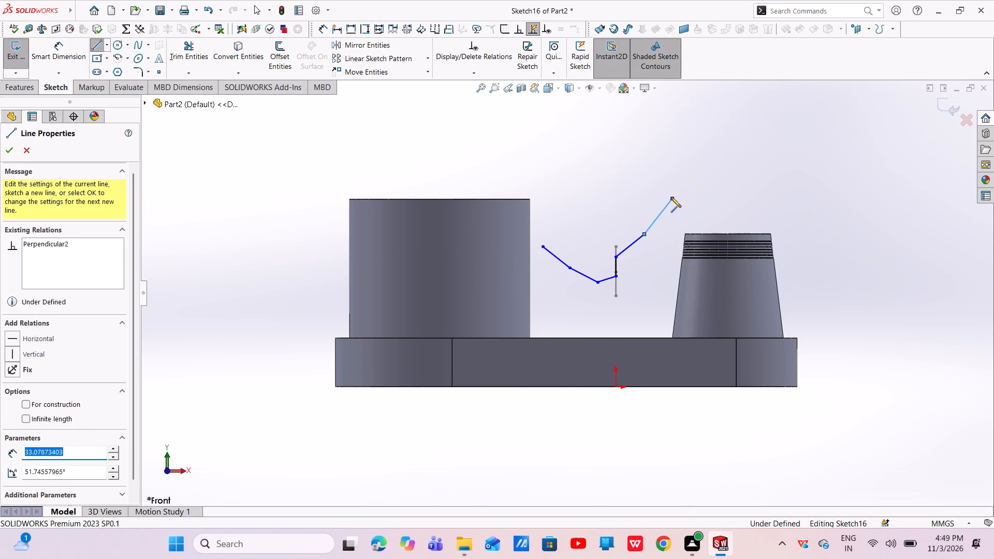
pyautogui.click(681, 206)
pyautogui.click(679, 230)
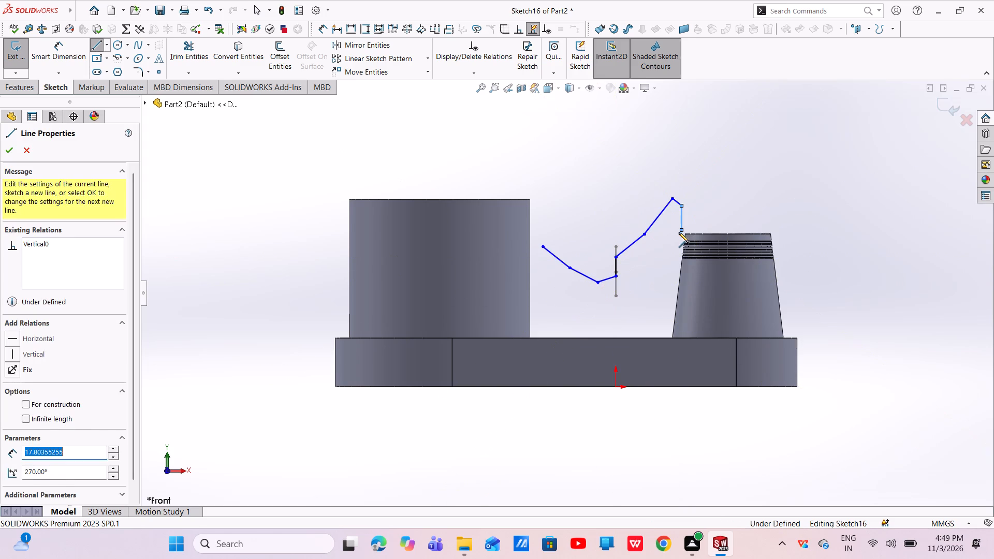
pyautogui.click(669, 261)
pyautogui.click(660, 286)
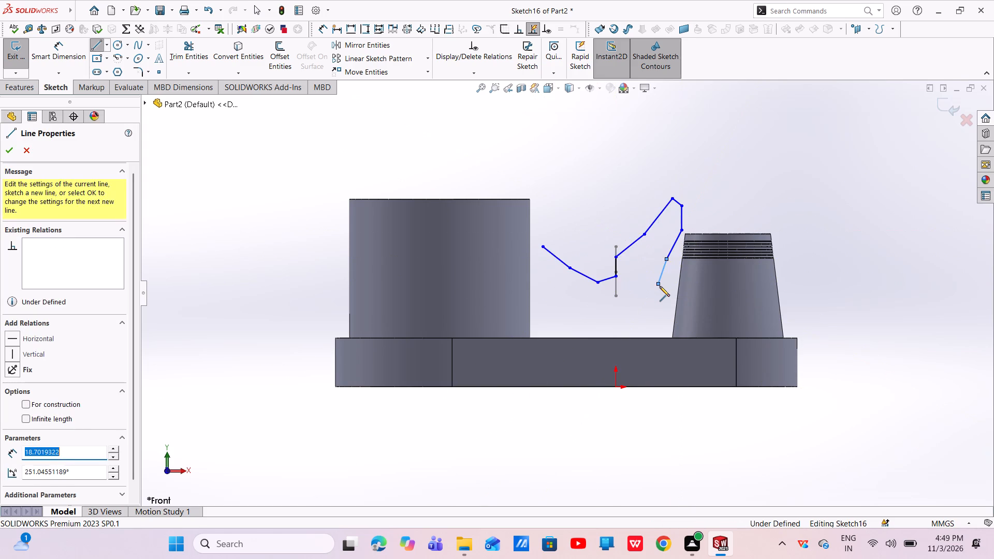
pyautogui.click(639, 308)
pyautogui.click(627, 327)
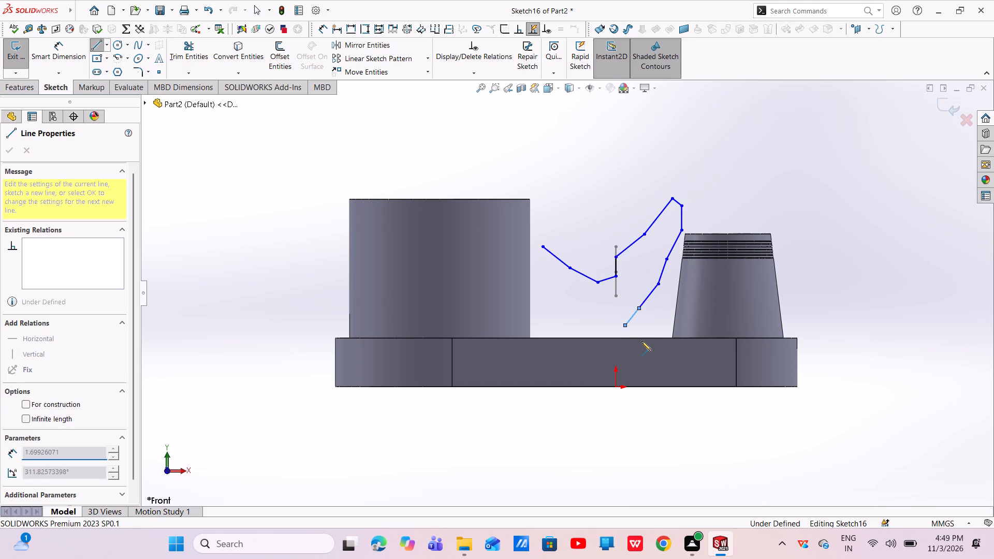
# Close the profile with lines dipping into the base and rising along the large cylinder's side to the chain's start point.
pyautogui.click(642, 342)
pyautogui.click(611, 354)
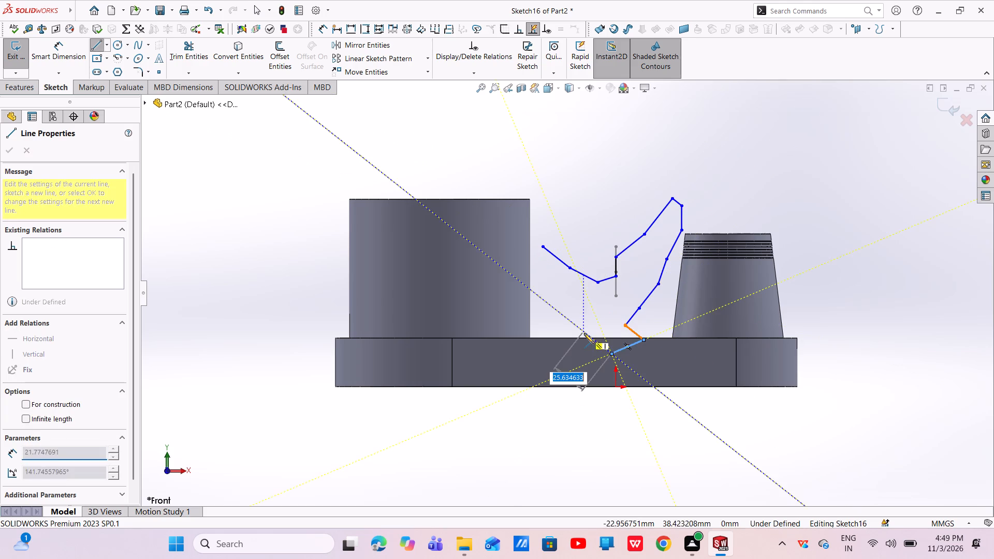
pyautogui.click(584, 333)
pyautogui.click(548, 300)
pyautogui.click(530, 262)
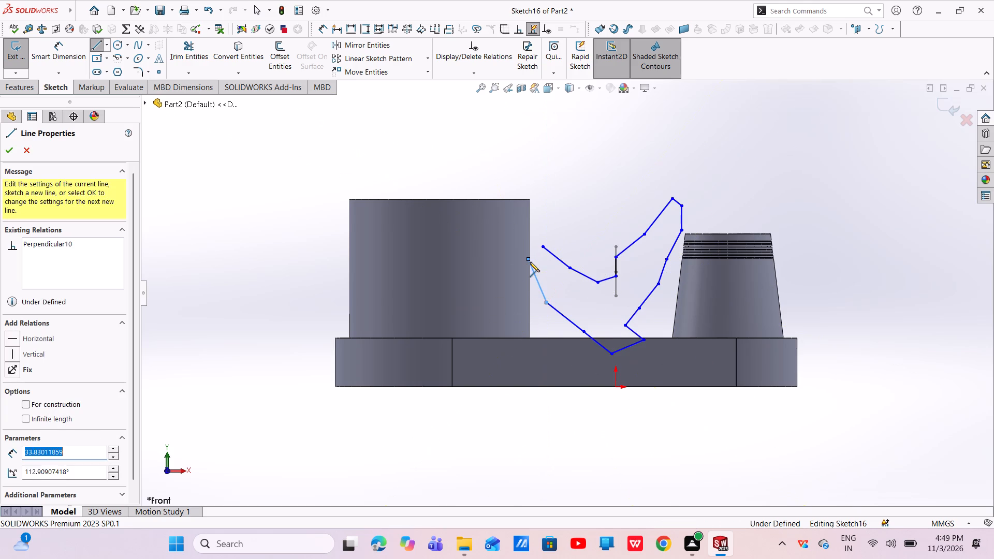
pyautogui.click(526, 222)
pyautogui.click(542, 246)
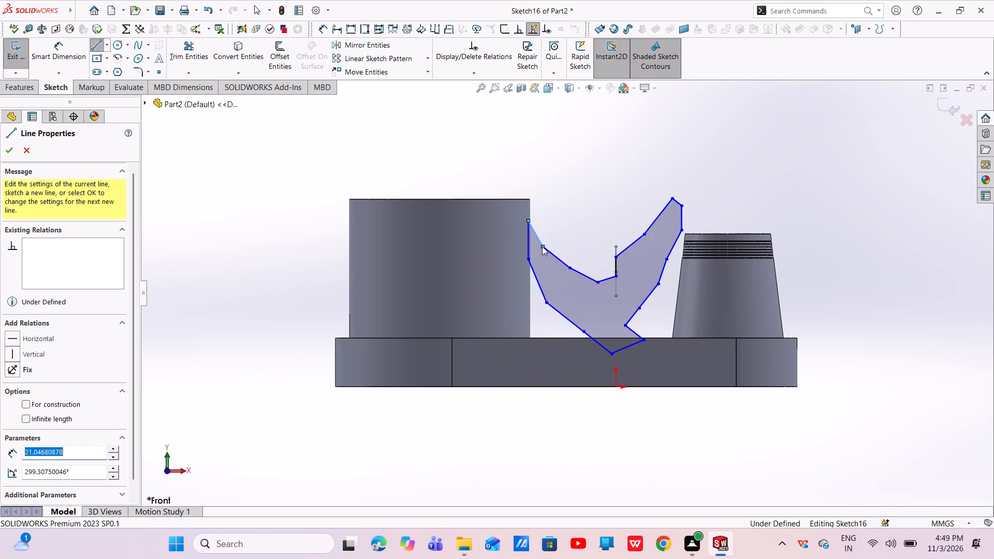
# Sketch a separate slanted line about 7.8 mm long above the closed profile, between the two bosses, and end the chain.
pyautogui.click(572, 214)
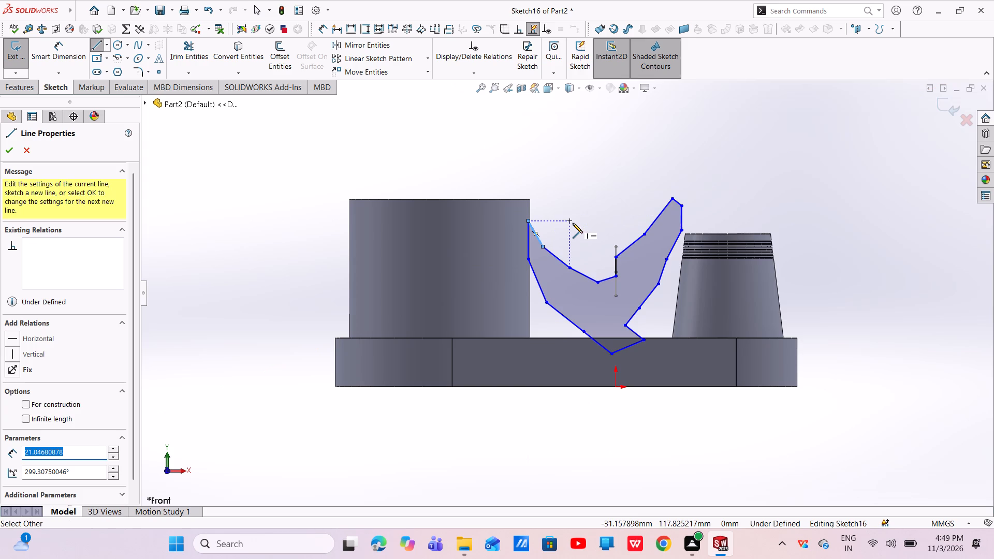
pyautogui.click(573, 223)
pyautogui.click(576, 227)
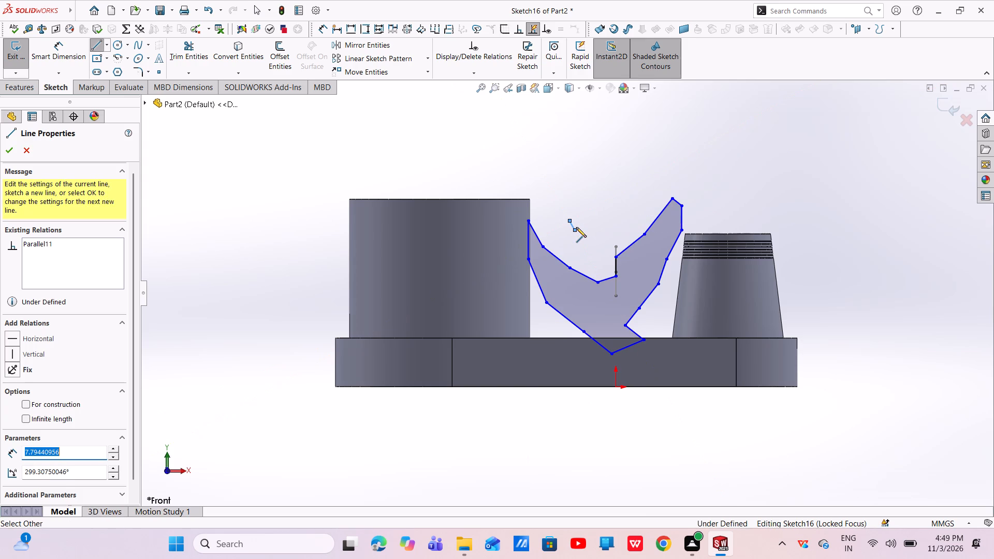
pyautogui.rightClick(576, 227)
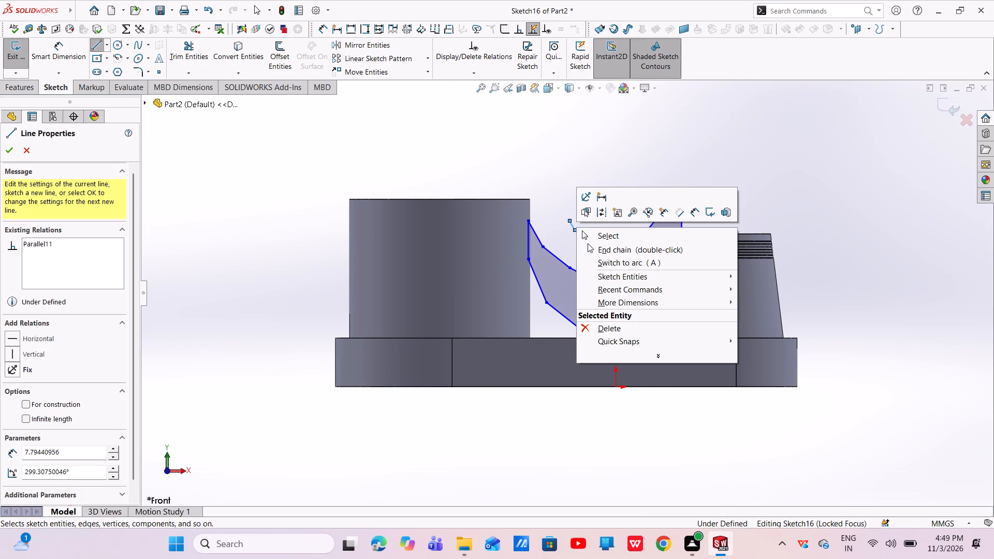
pyautogui.click(588, 243)
# Sketch a slanted line just above the upper-left corner of the large cylinder.
pyautogui.hscroll(-1, 593, 239)
pyautogui.hscroll(-1, 525, 238)
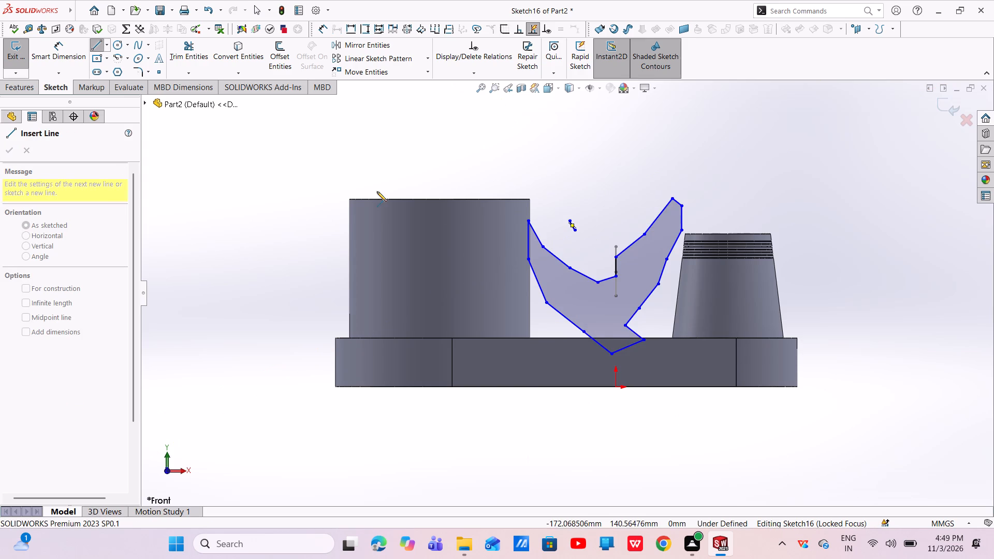
pyautogui.hscroll(-1, 377, 192)
pyautogui.hscroll(1, 42, 77)
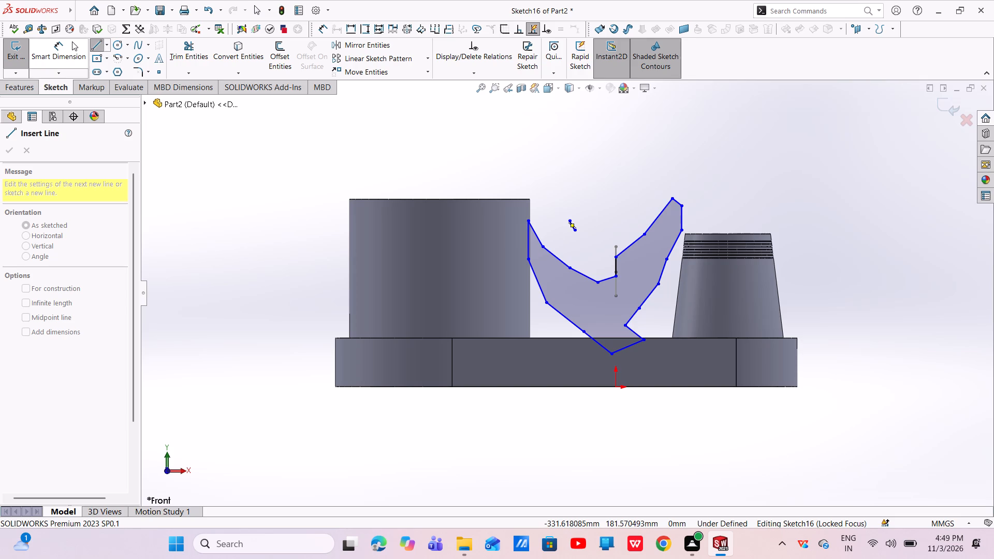
pyautogui.click(353, 137)
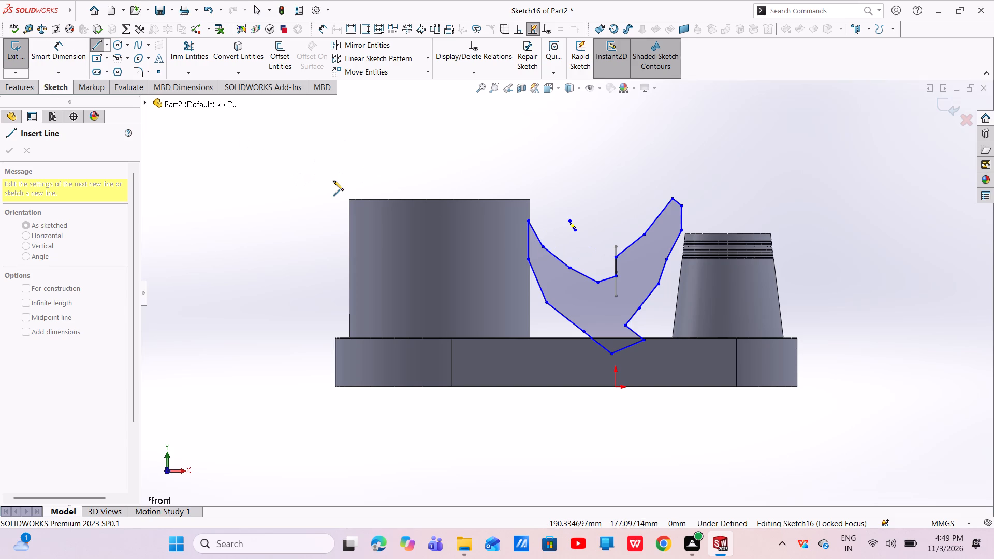
pyautogui.click(333, 181)
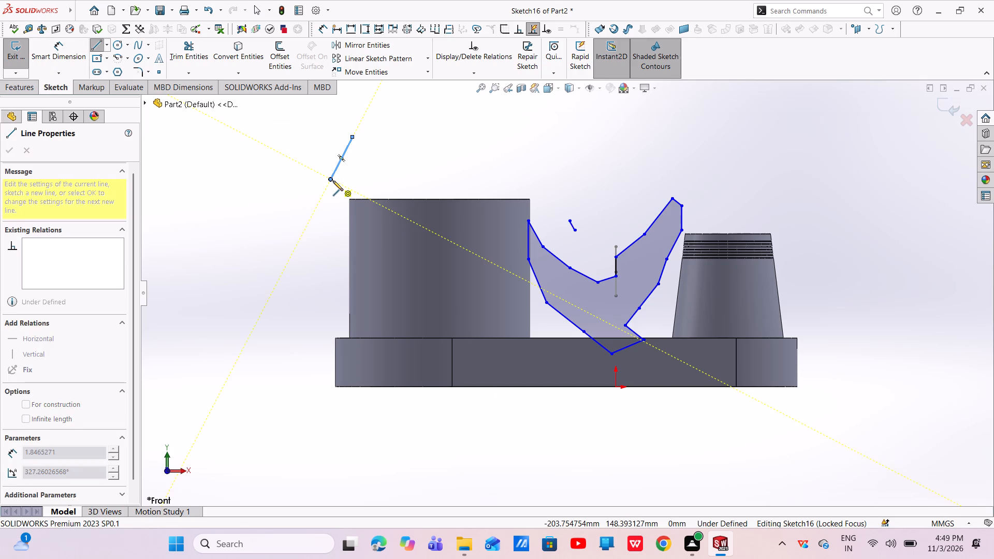
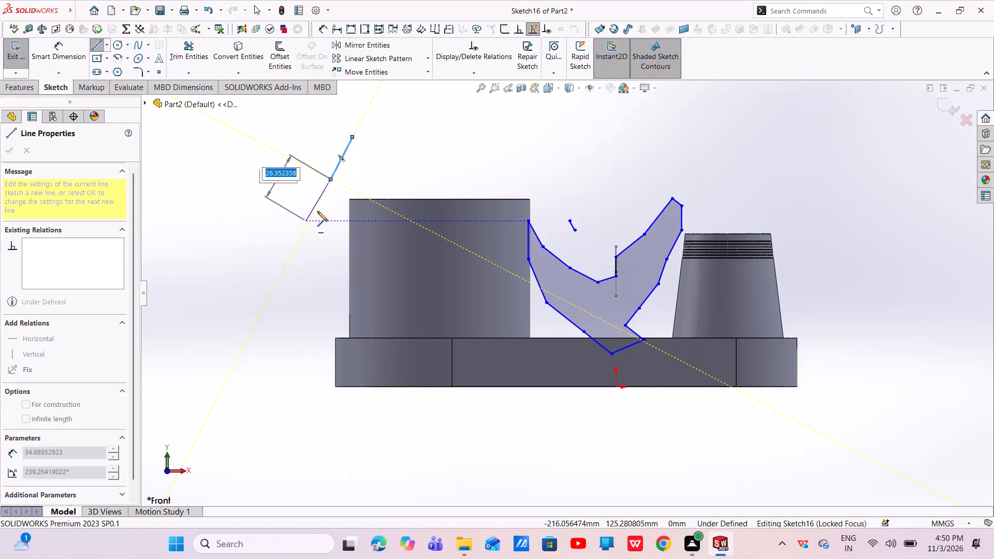
# Continue the line chain in a zigzag down the outer side of the large cylinder to just below the base's bottom corner.
pyautogui.click(318, 210)
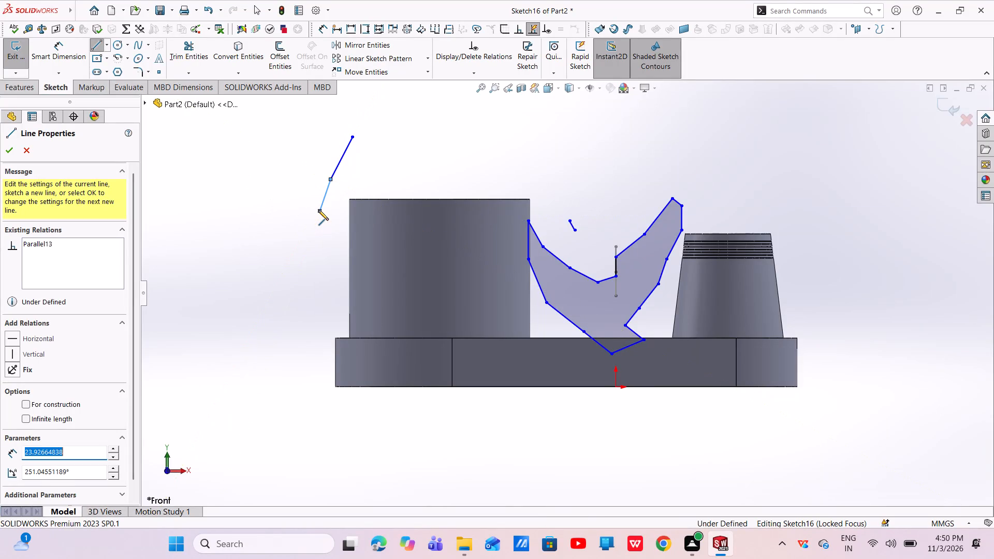
pyautogui.click(312, 222)
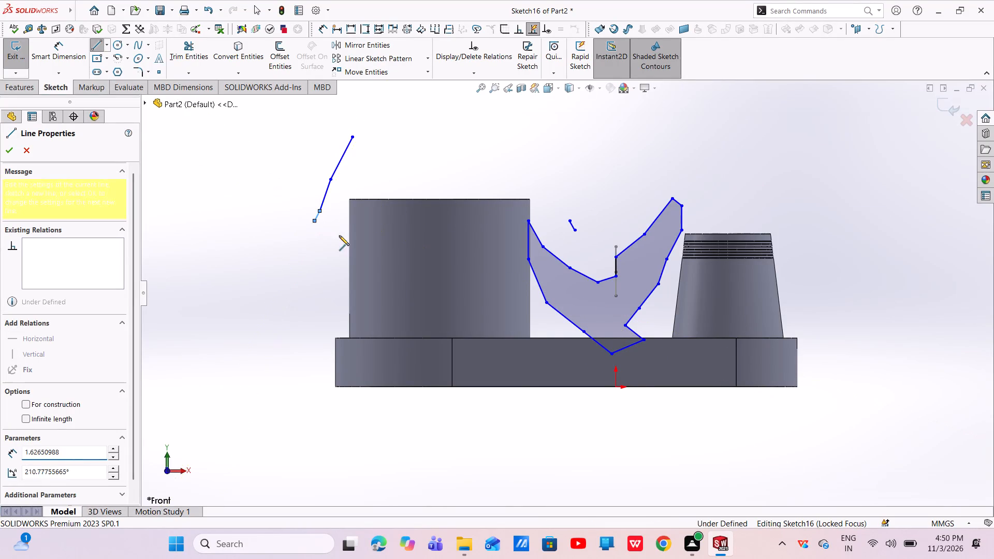
pyautogui.click(316, 247)
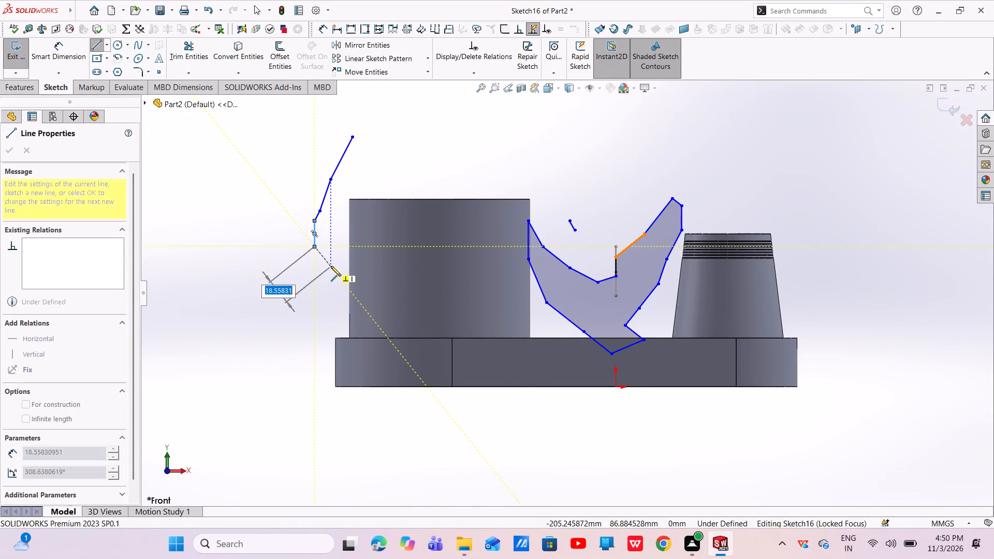
pyautogui.click(331, 266)
pyautogui.click(318, 291)
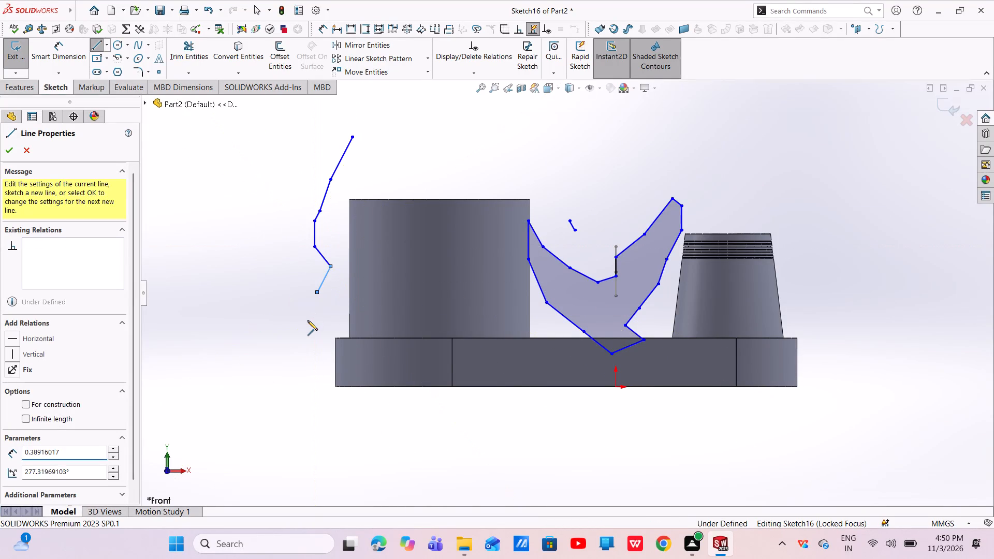
pyautogui.click(304, 326)
pyautogui.click(293, 345)
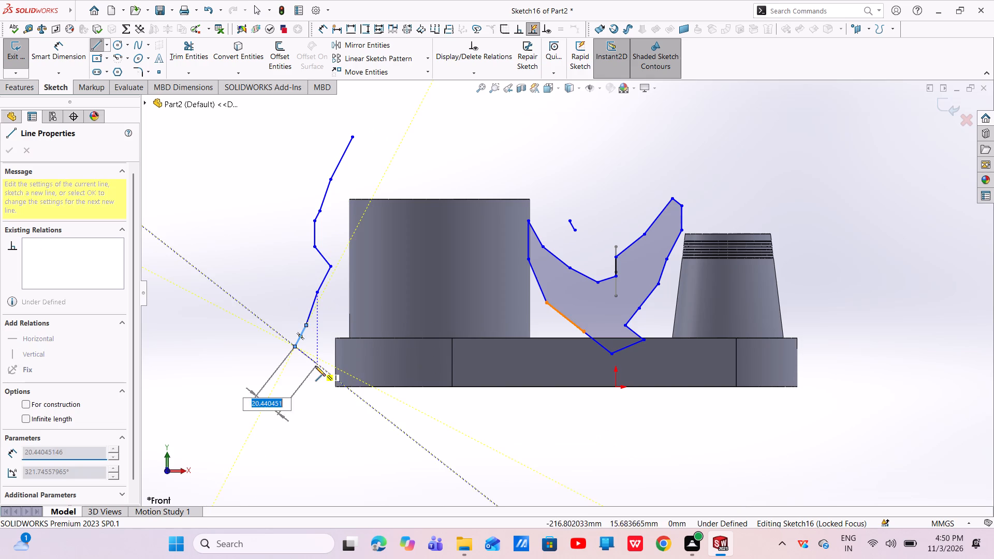
pyautogui.click(315, 366)
pyautogui.click(294, 400)
# Extend the chain beneath the base, starting with a horizontal line about 46 mm long, and rise just past the base's tapered-boss end.
pyautogui.click(359, 402)
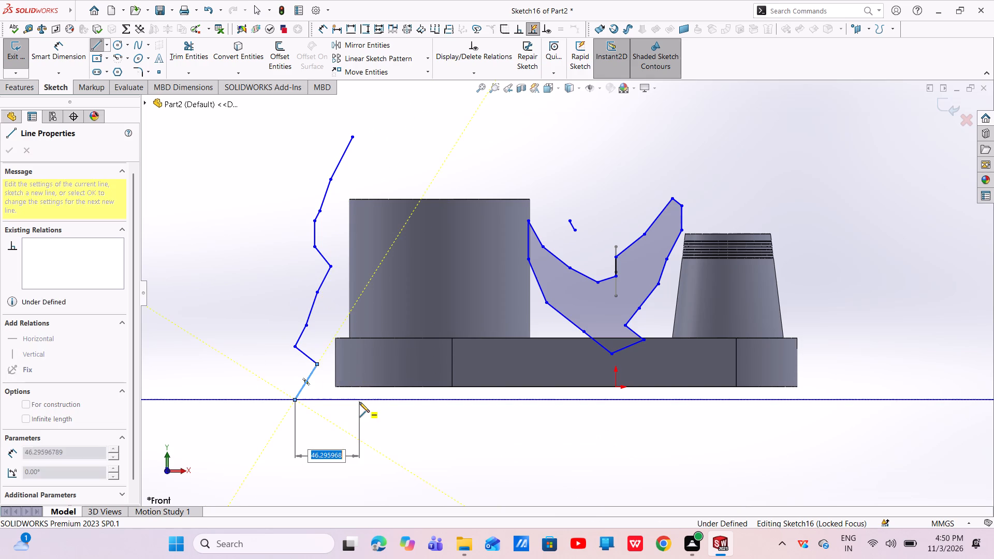
pyautogui.click(540, 404)
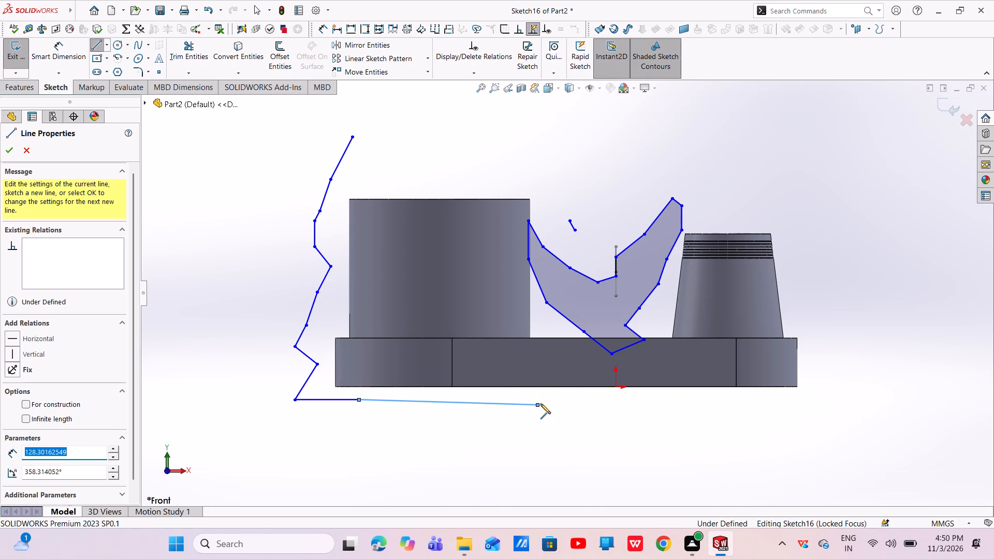
pyautogui.click(633, 394)
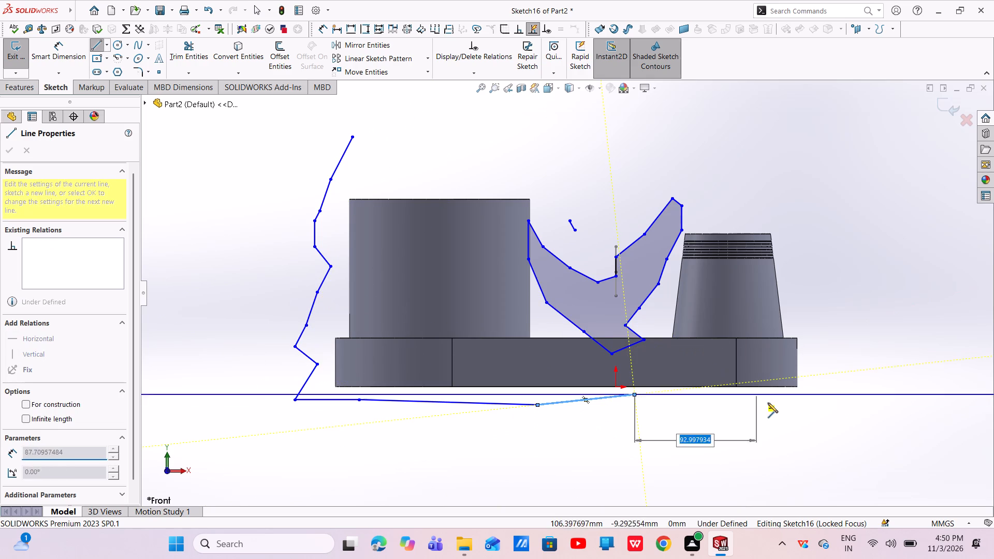
pyautogui.click(768, 403)
pyautogui.click(844, 361)
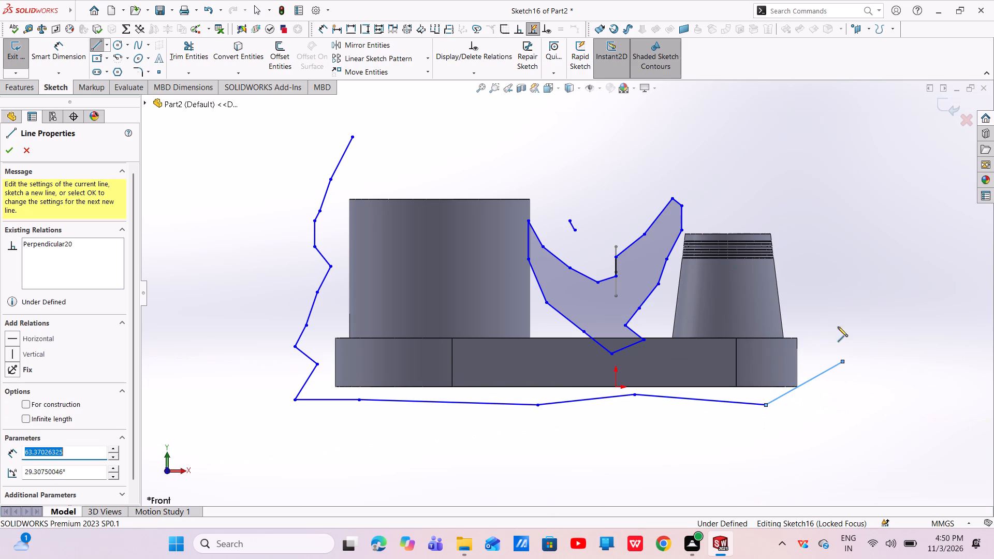
# Close the outer loop with lines up past the tapered boss, through the inner profile's top corner and over the large cylinder to its start.
pyautogui.click(823, 239)
pyautogui.moveTo(779, 156); pyautogui.dragTo(681, 204)
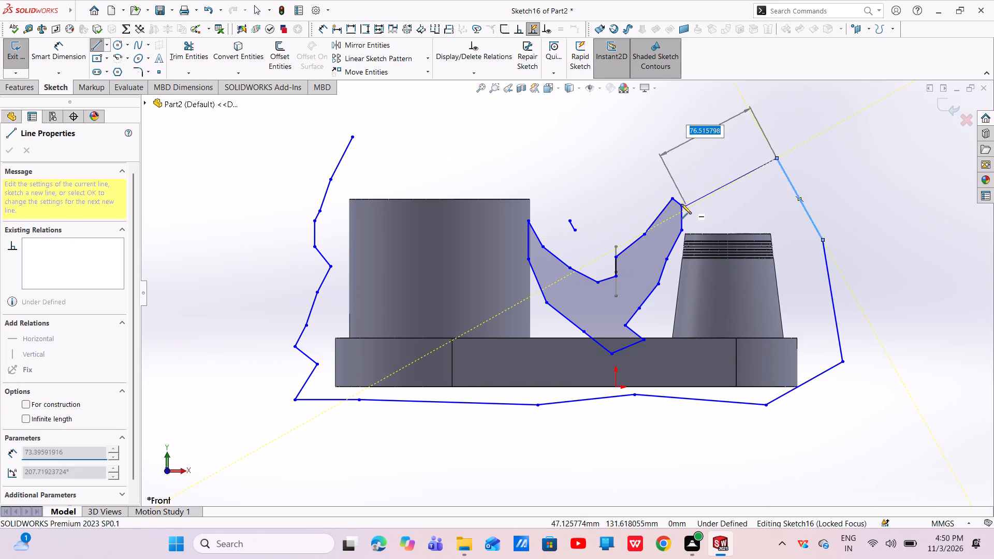
pyautogui.click(681, 204)
pyautogui.click(597, 210)
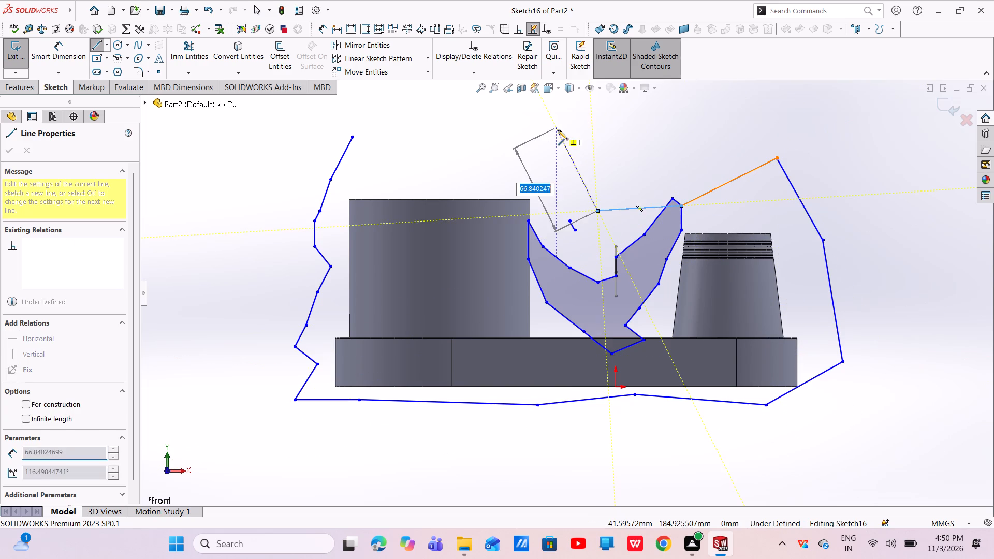
pyautogui.click(558, 130)
pyautogui.click(479, 169)
pyautogui.moveTo(415, 157); pyautogui.dragTo(401, 149)
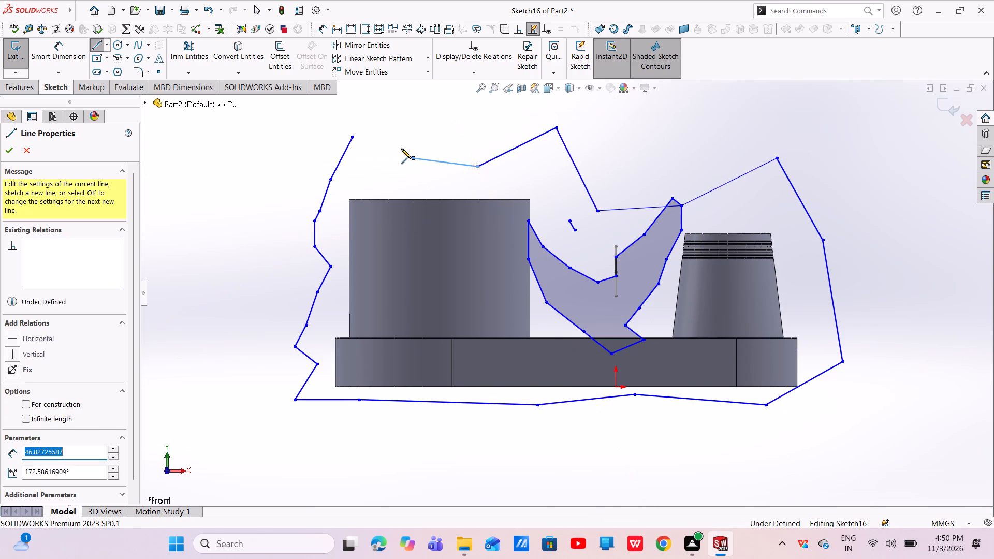
pyautogui.moveTo(401, 149); pyautogui.dragTo(365, 131)
pyautogui.click(365, 131)
pyautogui.click(350, 137)
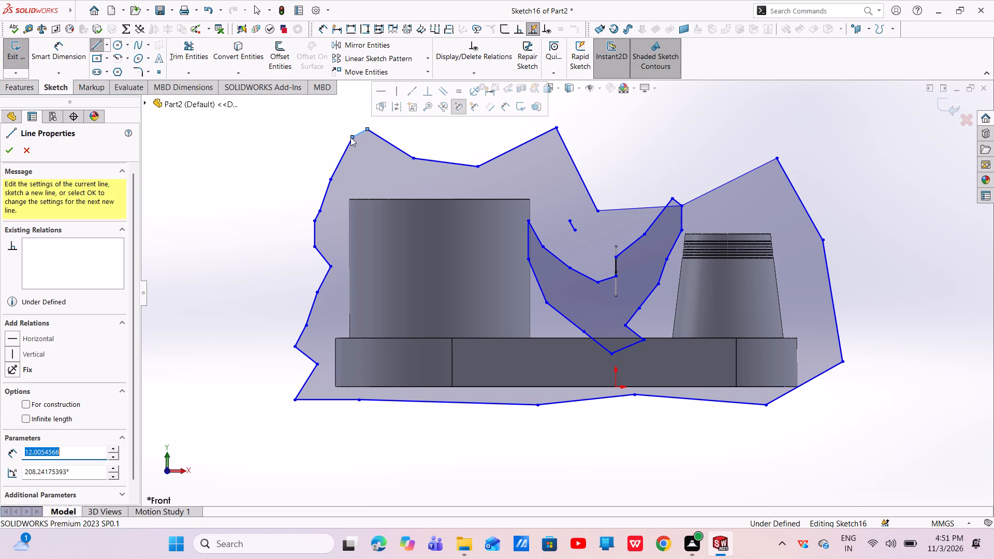
# Sketch a new line chain from the outer loop's edge beside the large cylinder, across the cylinder's lower part and base to near the origin.
pyautogui.click(319, 191)
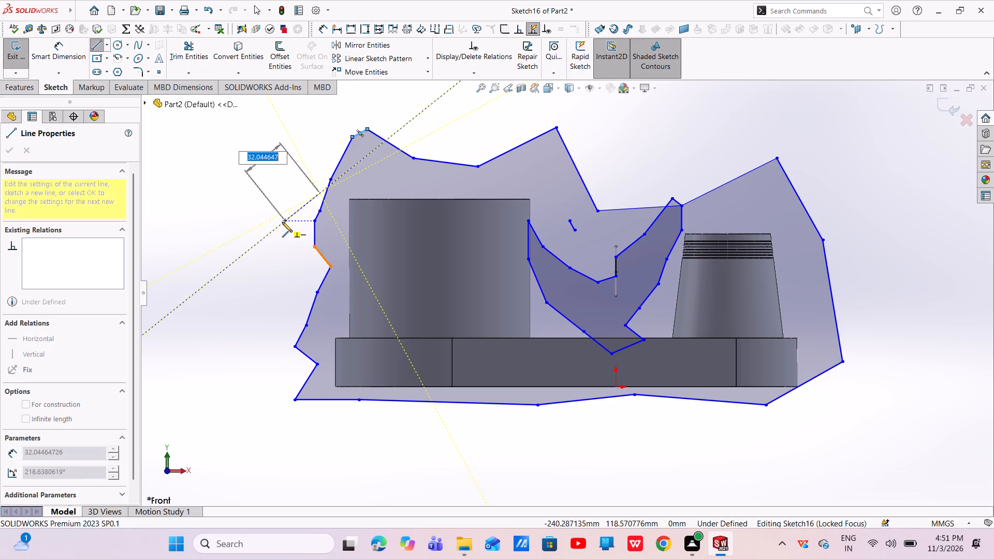
pyautogui.click(282, 222)
pyautogui.click(329, 292)
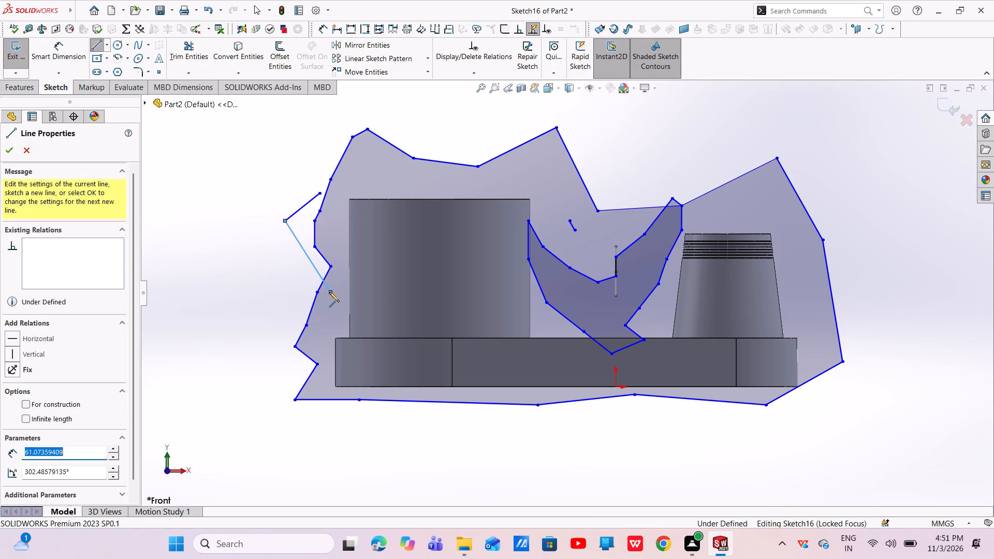
pyautogui.click(346, 298)
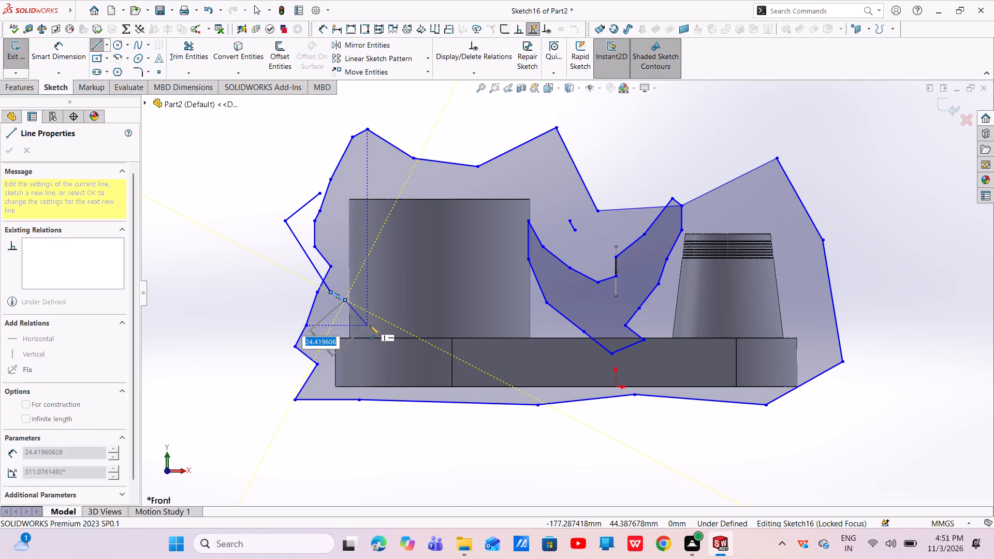
pyautogui.click(370, 325)
pyautogui.click(446, 327)
pyautogui.click(573, 363)
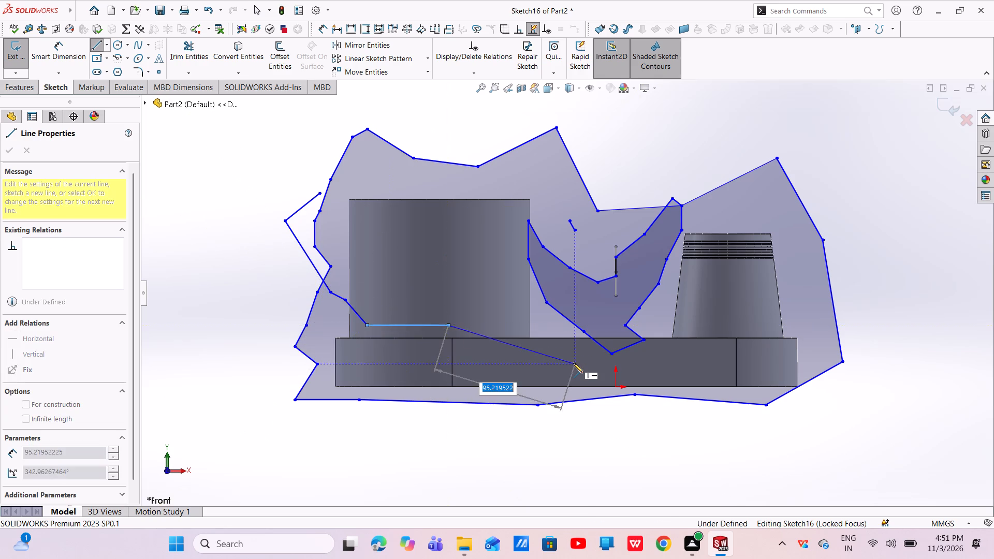
pyautogui.click(611, 387)
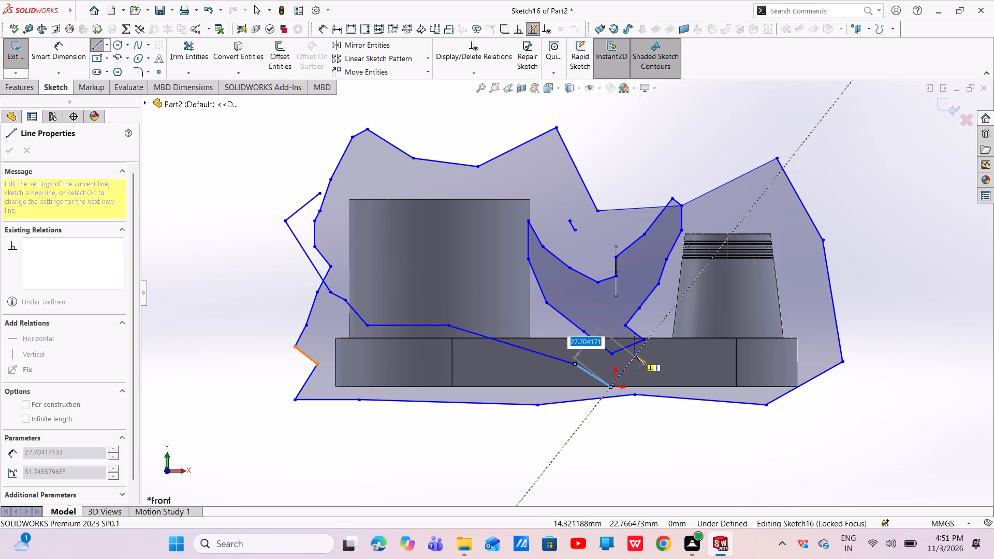
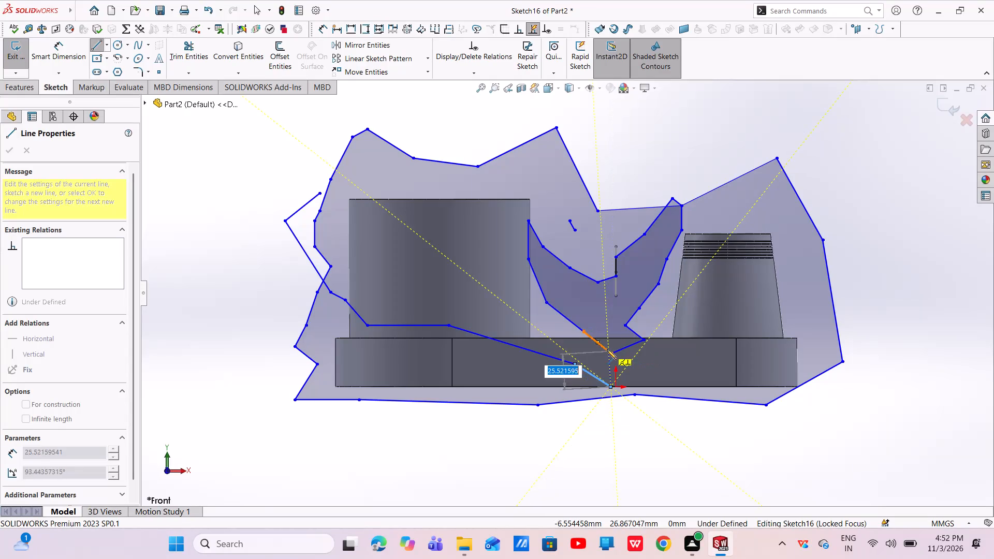
# End the chain with a near-vertical line about 25.5 mm long from beside the origin up to the inner profile's lower corner.
pyautogui.click(591, 384)
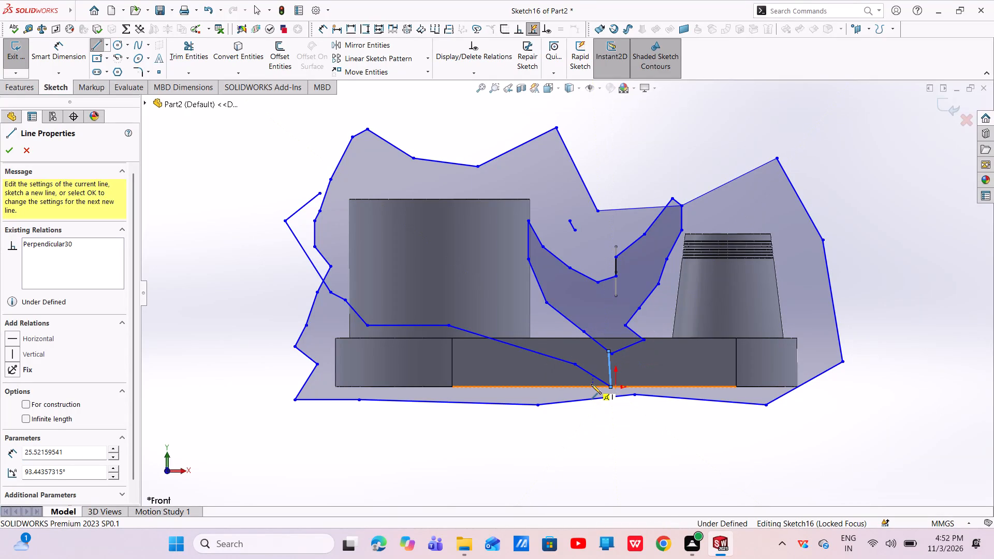
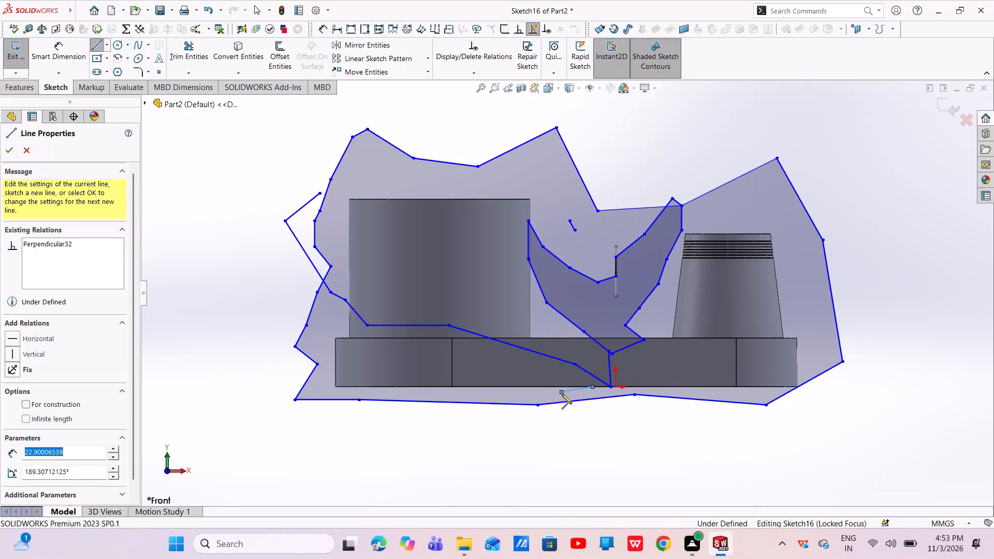
# Continue the line chain leftward below the base with segments about 50.3 mm and 16.3 mm long, plus a vertical line about 17.4 mm downward.
pyautogui.click(493, 399)
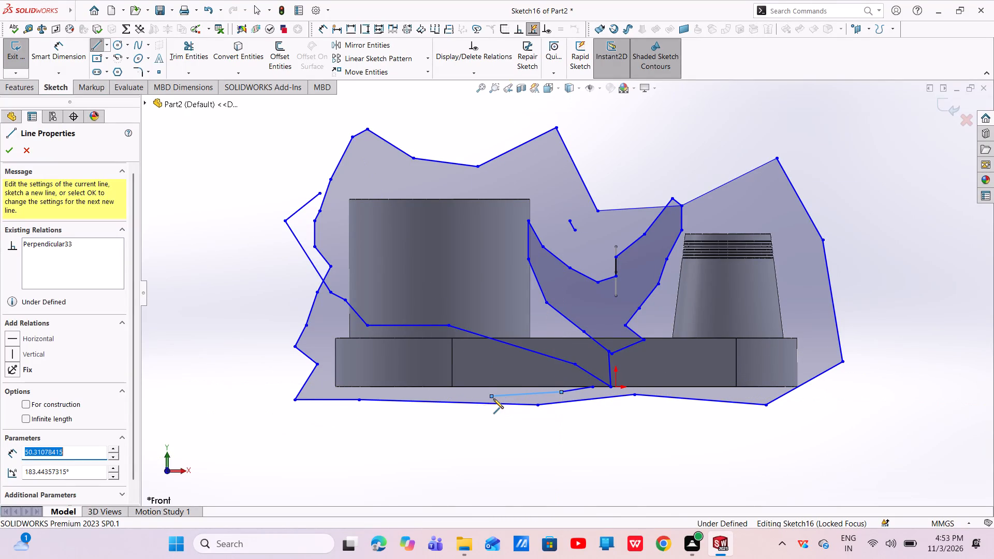
pyautogui.click(470, 403)
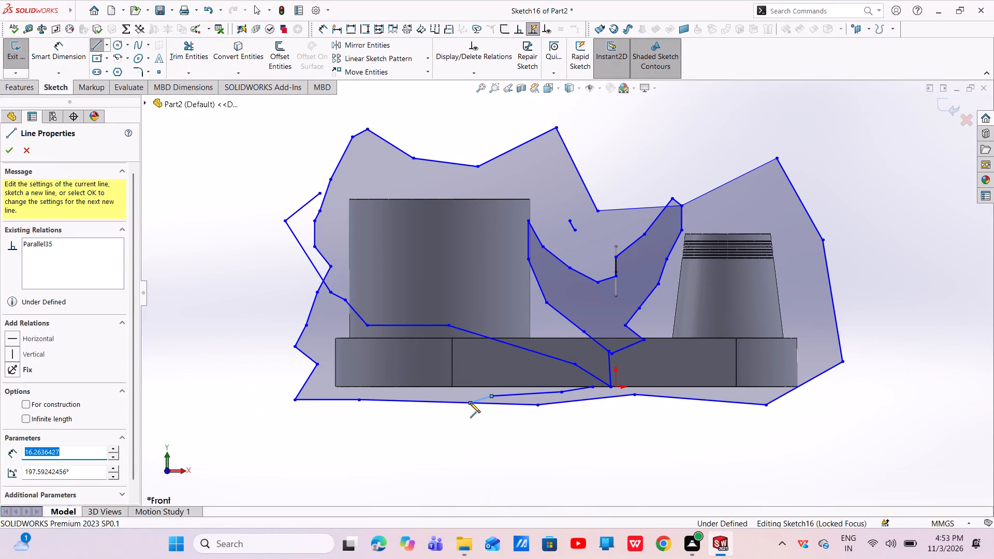
pyautogui.click(473, 427)
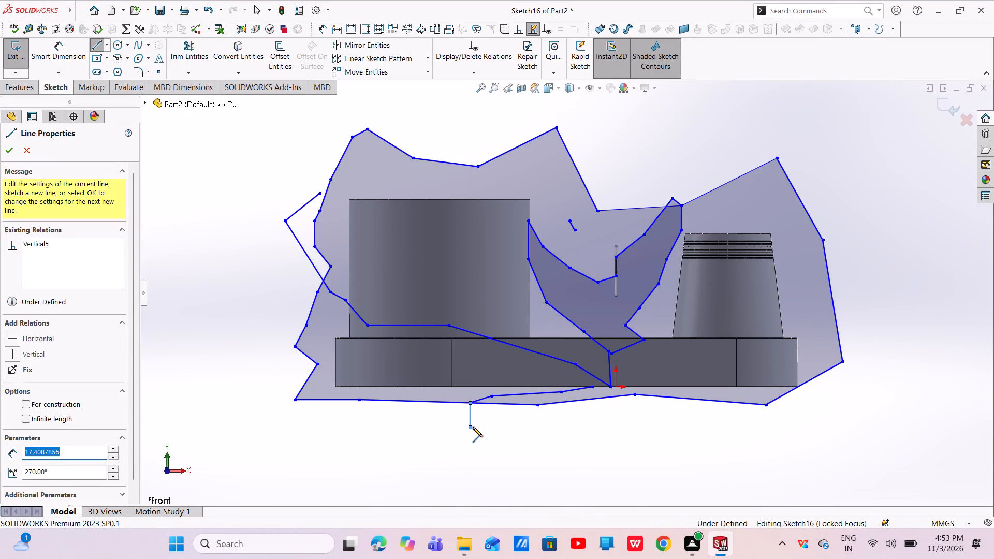
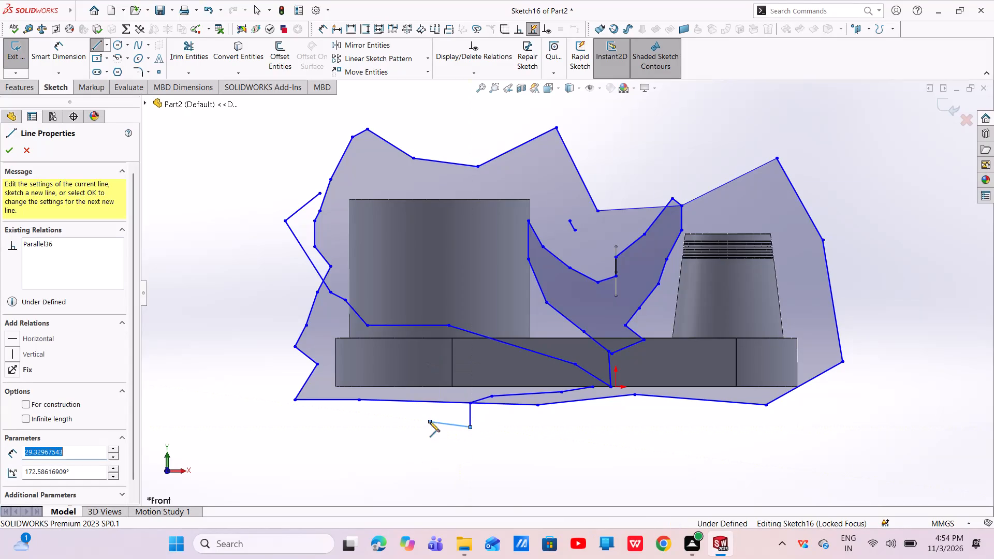
# Finish the line chain below the base with a short downward-left segment and a long line up into the base's left portion.
pyautogui.moveTo(405, 445); pyautogui.dragTo(379, 341)
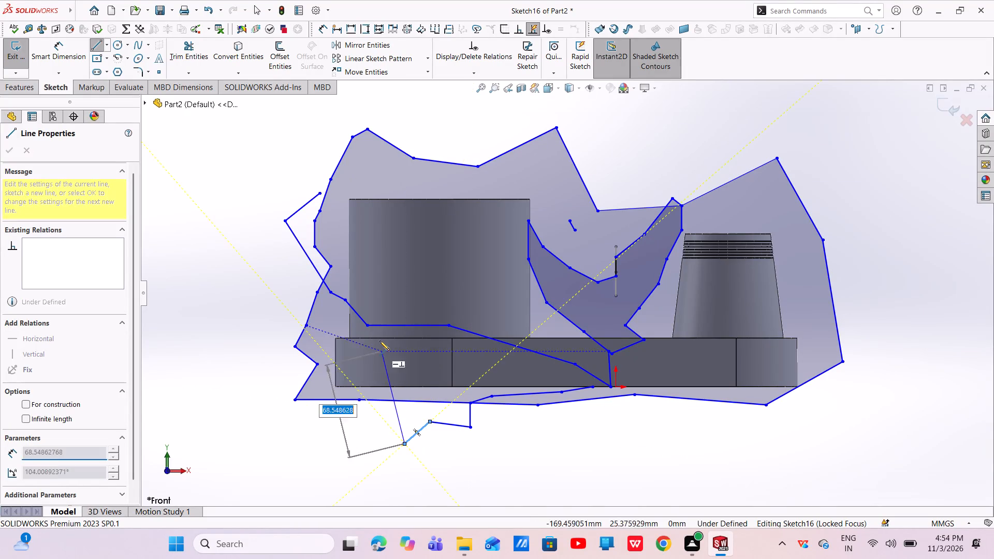
pyautogui.click(379, 341)
# Sketch a separate six-segment line chain from inside the large boss to the tapered boss's top, ending with segments about 24 mm and 78.2 mm long.
pyautogui.click(456, 258)
pyautogui.doubleClick(456, 258)
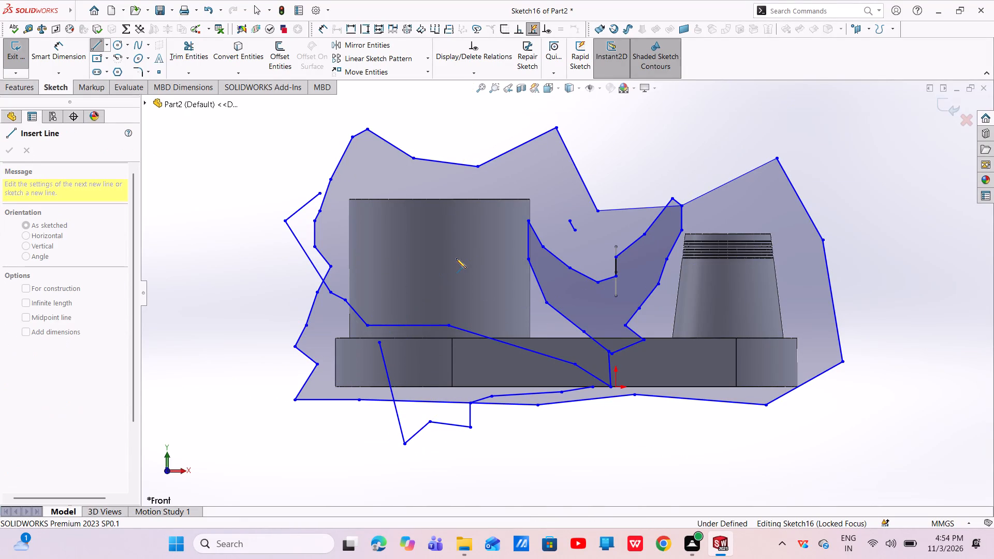
pyautogui.click(456, 258)
pyautogui.click(451, 297)
pyautogui.click(490, 332)
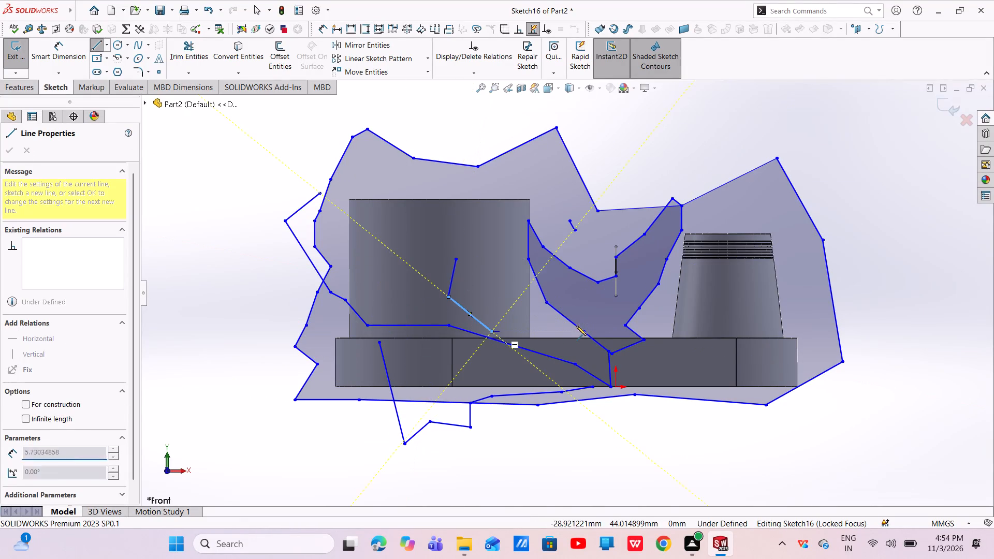
pyautogui.click(576, 326)
pyautogui.click(617, 287)
pyautogui.moveTo(644, 304); pyautogui.dragTo(673, 276)
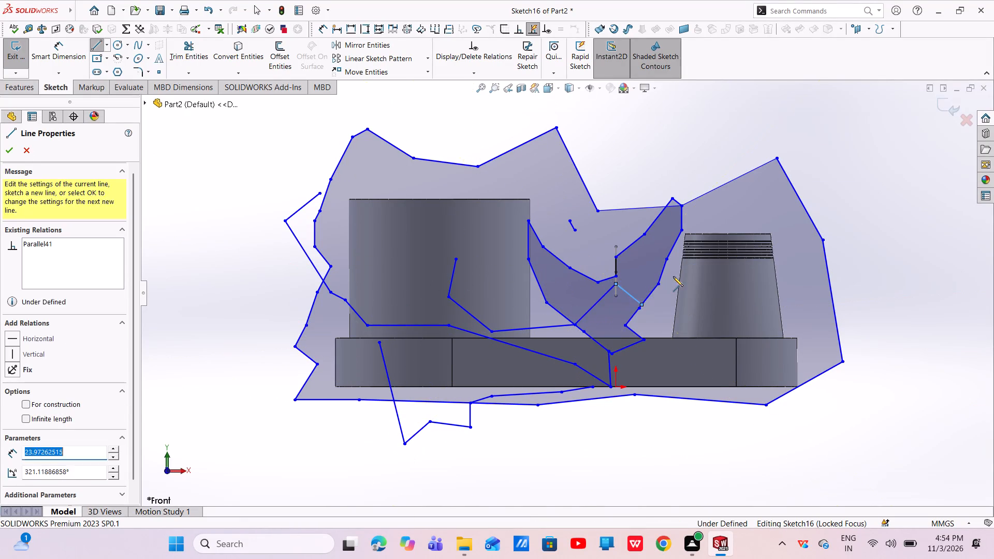
pyautogui.moveTo(673, 276); pyautogui.dragTo(718, 227)
pyautogui.click(718, 227)
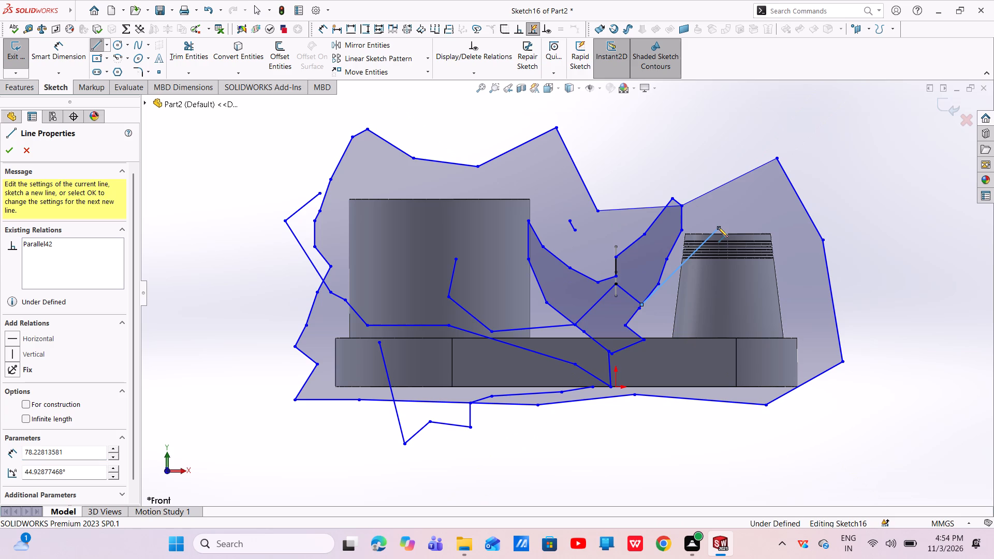
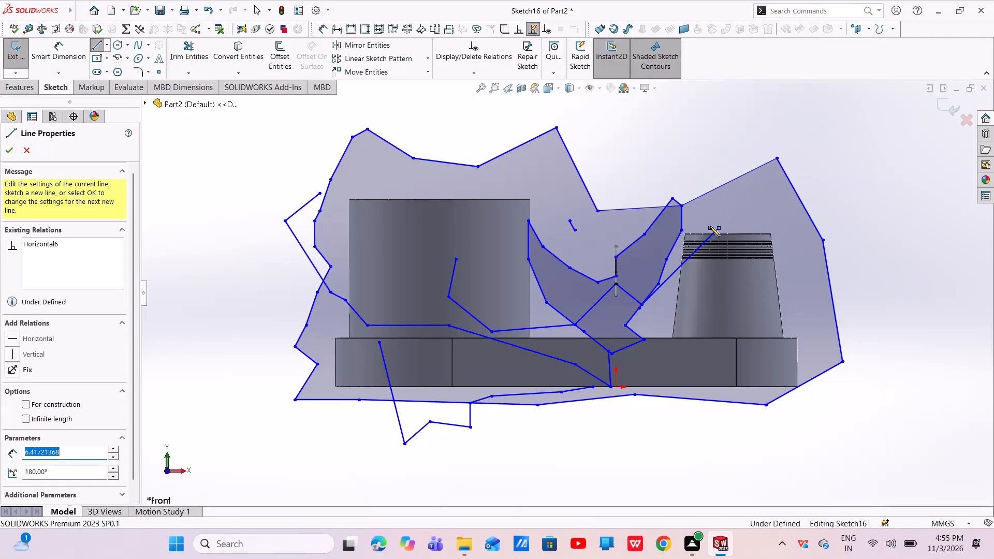
# Continue the line chain with eight segments from above the tapered boss, down between the bosses, to the large boss's lower right portion.
pyautogui.click(720, 205)
pyautogui.click(692, 224)
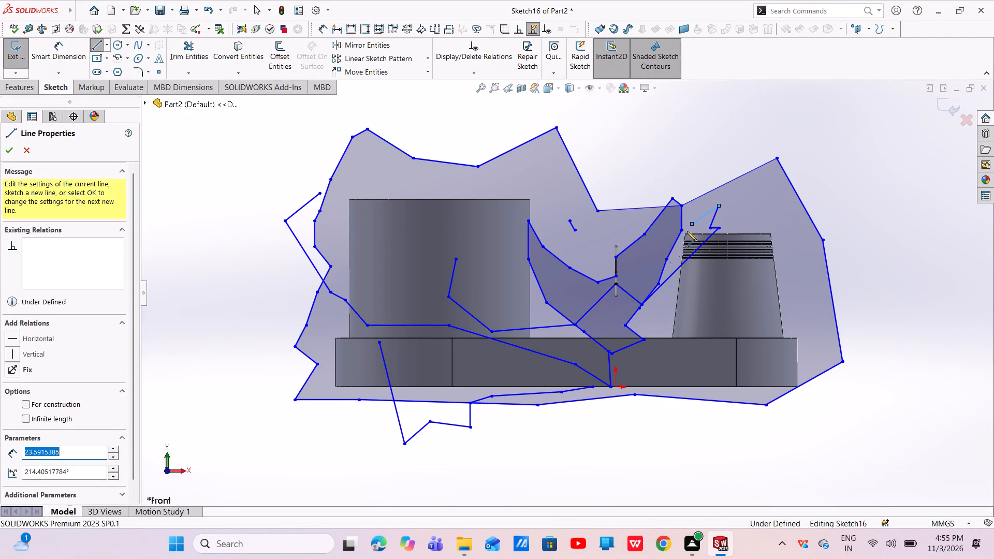
pyautogui.click(669, 248)
pyautogui.click(667, 277)
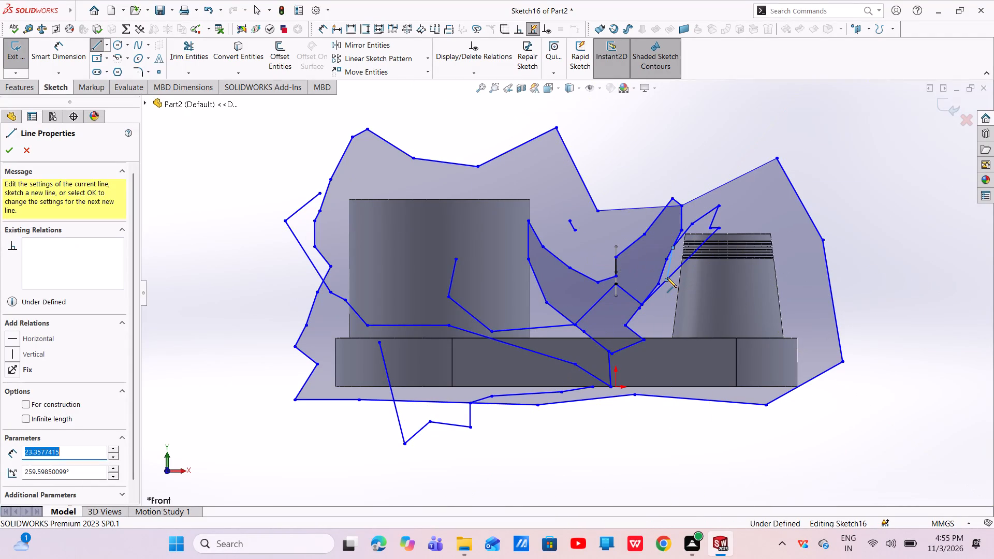
pyautogui.click(655, 305)
pyautogui.click(609, 329)
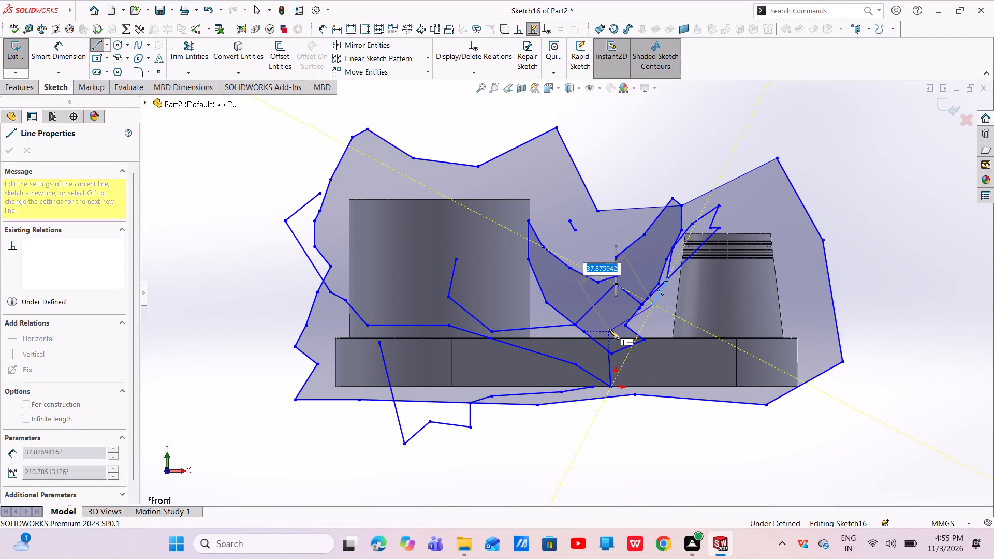
pyautogui.click(530, 343)
pyautogui.click(503, 312)
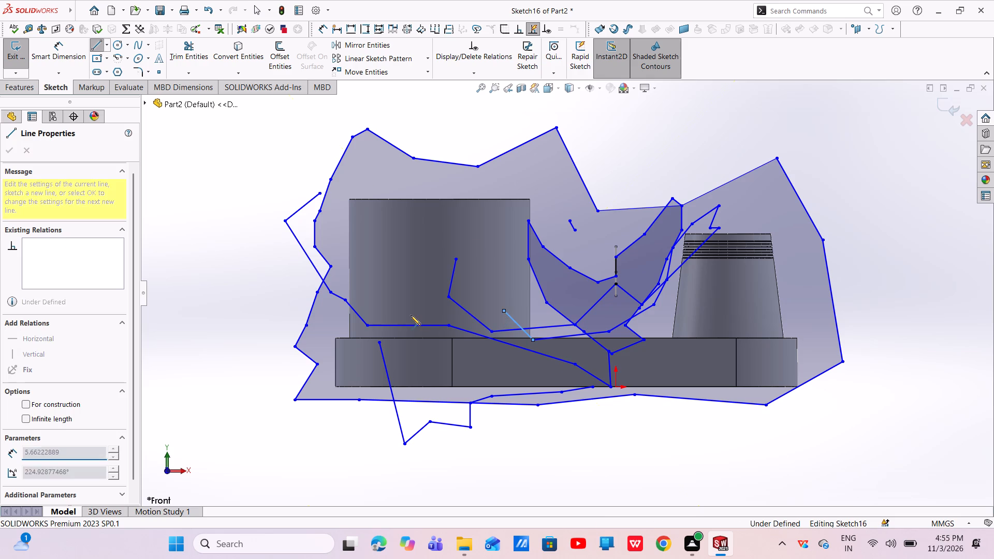
# Extend the chain by six segments across the large boss's lower part and beyond its left side, ending with one about 25 mm long.
pyautogui.click(411, 315)
pyautogui.click(399, 281)
pyautogui.click(357, 286)
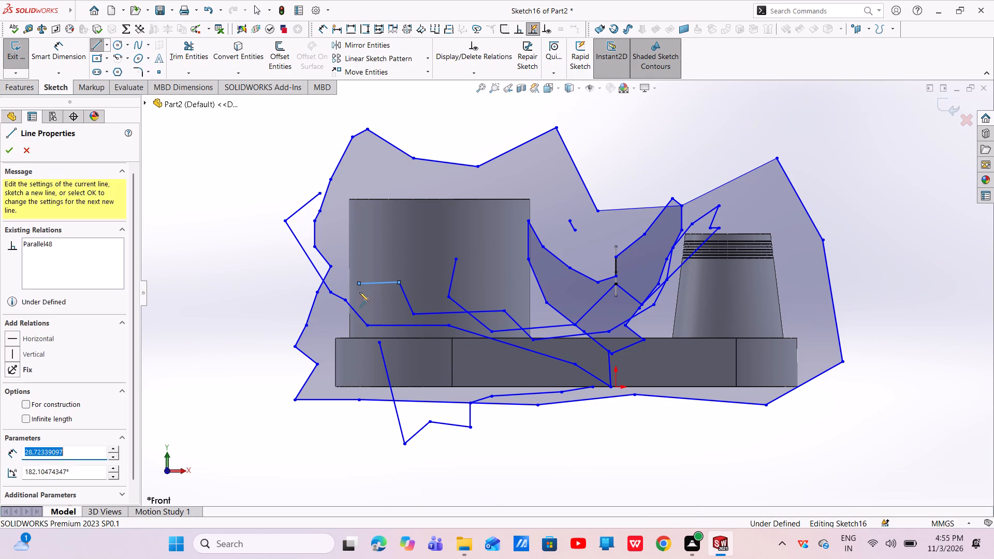
pyautogui.click(347, 316)
pyautogui.click(282, 330)
pyautogui.click(270, 299)
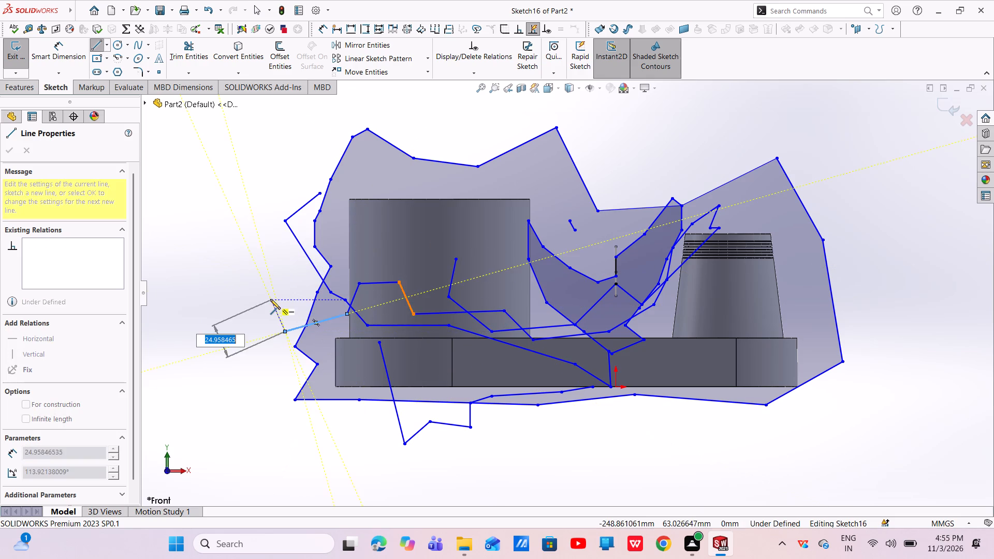
# Zigzag the chain across the large boss's upper part, including 25.3 mm and 65.7 mm segments, ending with a 72.6 mm line at its right edge.
pyautogui.click(387, 208)
pyautogui.click(422, 207)
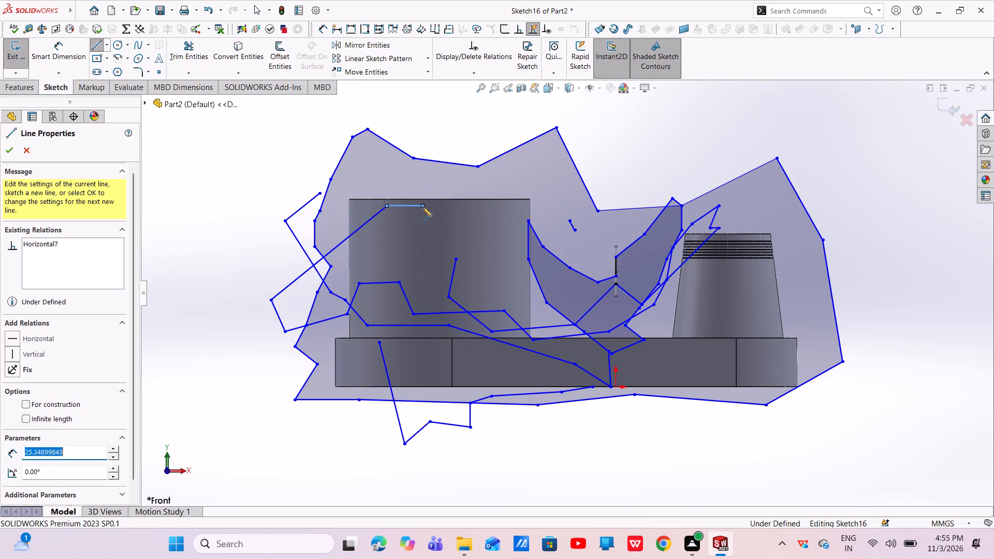
pyautogui.click(393, 261)
pyautogui.click(472, 207)
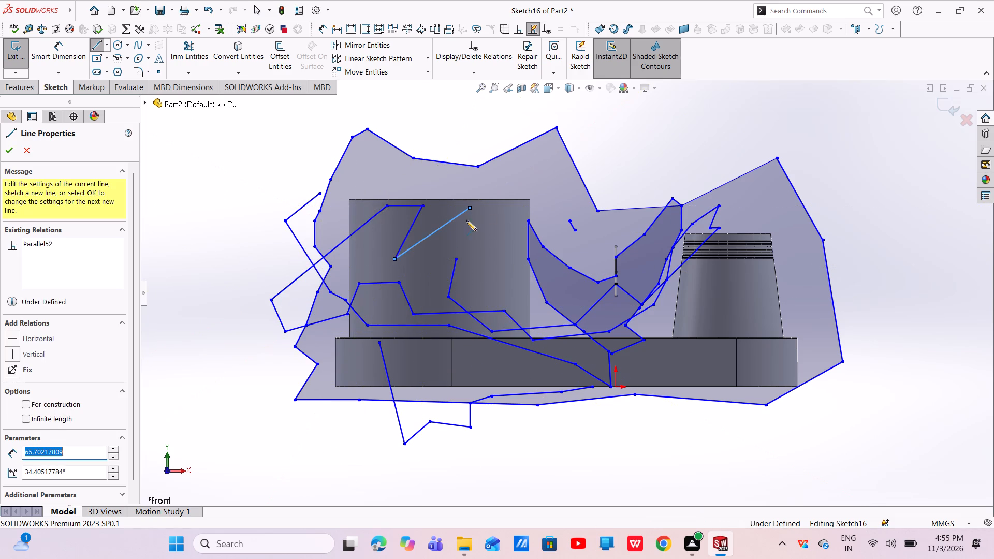
pyautogui.click(438, 270)
pyautogui.click(531, 219)
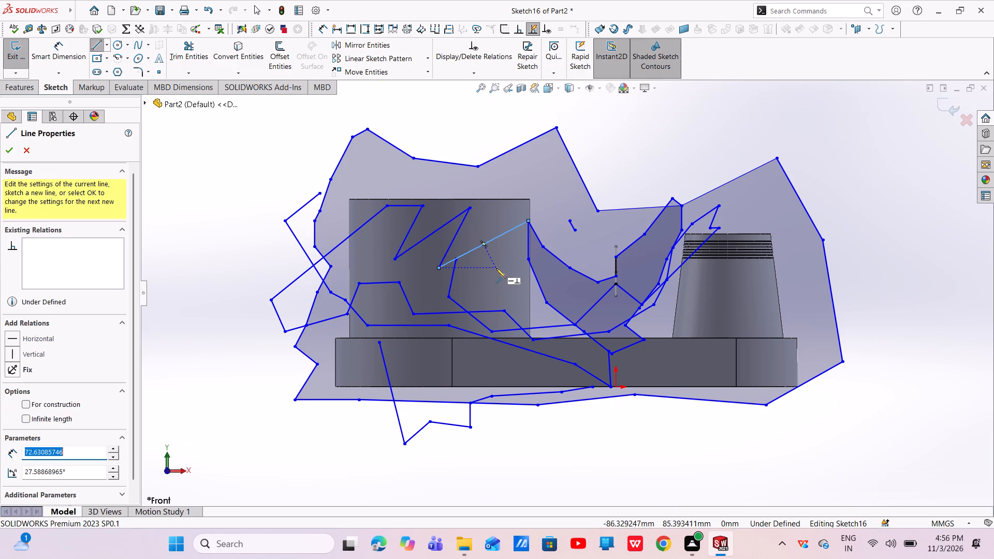
# Sketch a separate line chain from inside the large boss to between the bosses, with segments about 73.1 mm and 16.9 mm (vertical) long.
pyautogui.click(496, 268)
pyautogui.click(519, 271)
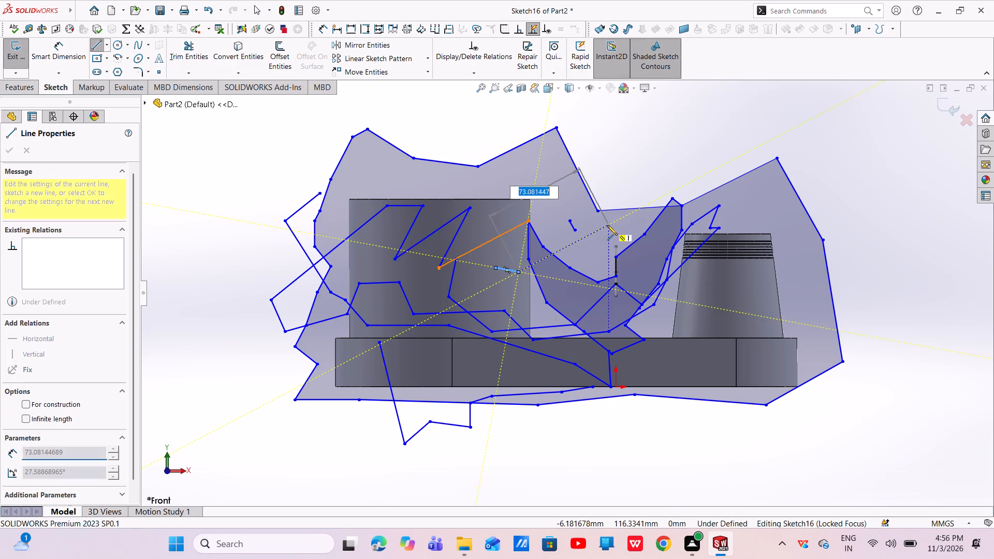
pyautogui.click(607, 225)
pyautogui.click(607, 245)
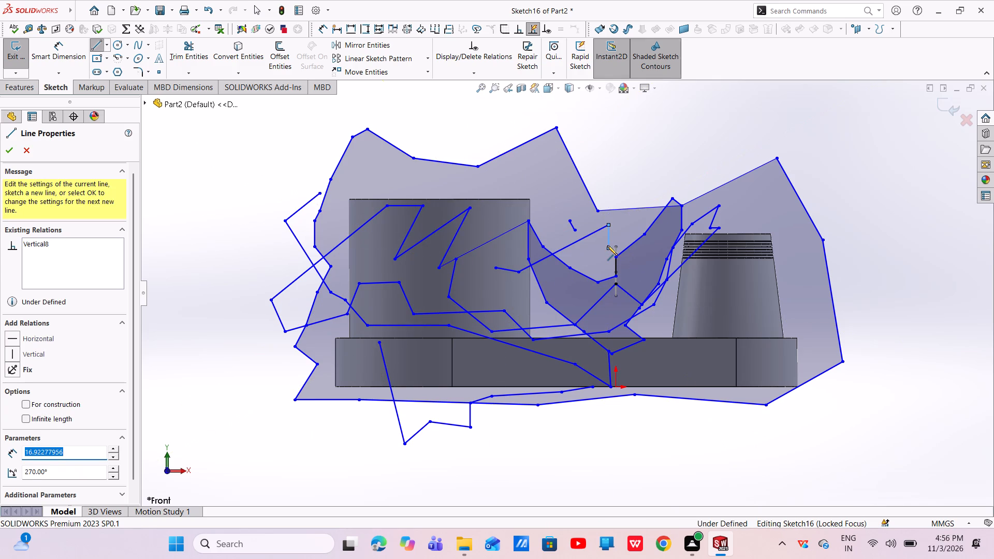
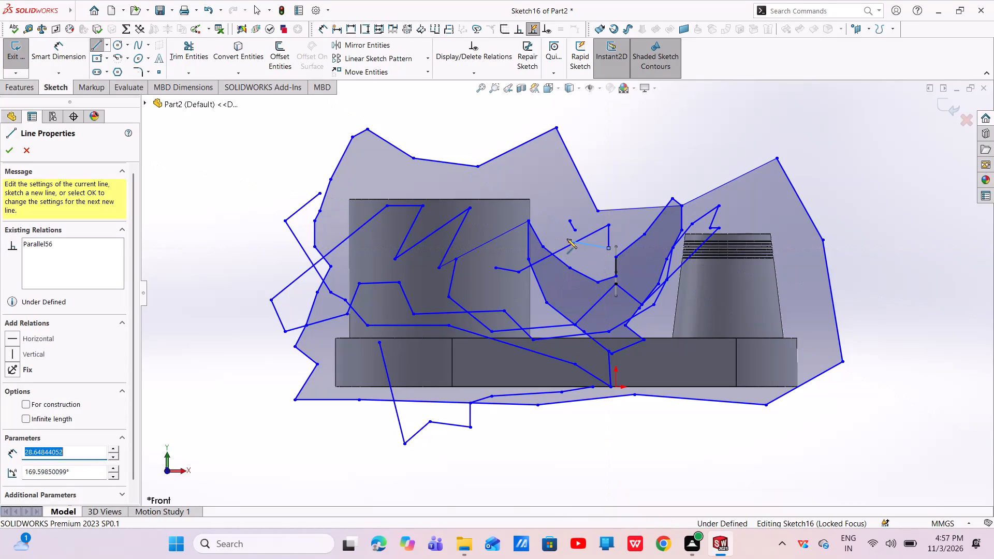
# Extend the line chain from between the bosses to the large boss's right edge, ending with a short downward-sloping segment about 5.9 mm long.
pyautogui.click(523, 265)
pyautogui.click(534, 270)
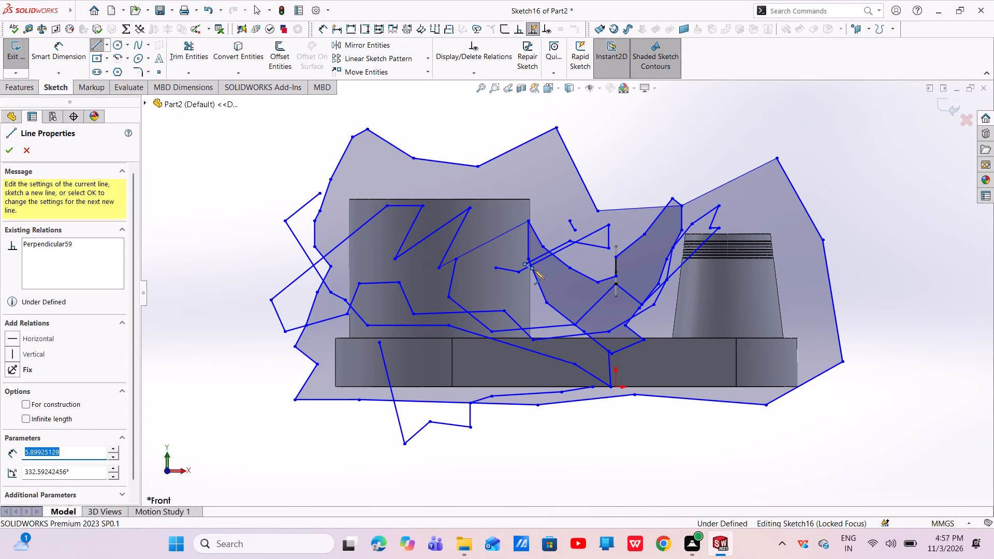
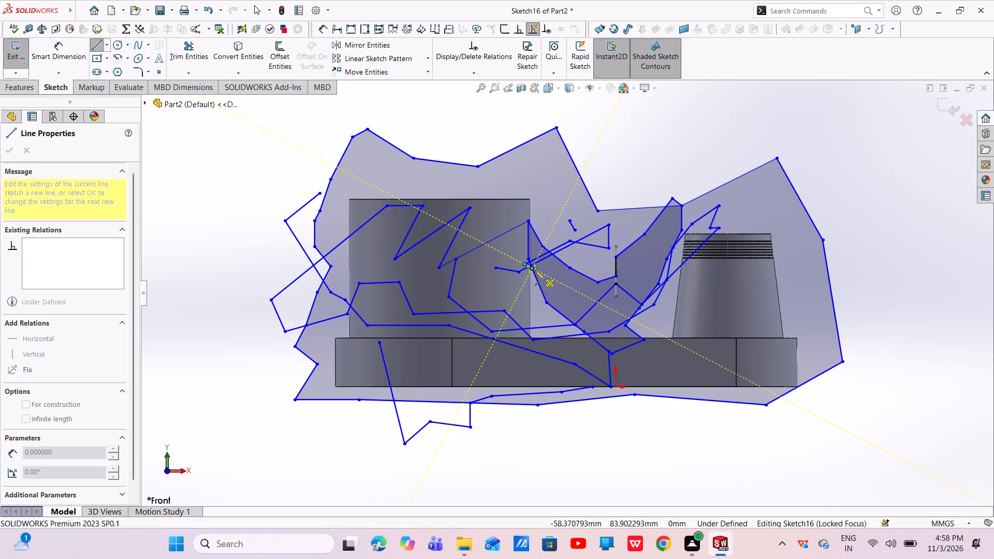
# Extend the line chain with a segment about 16 mm up the large boss's right edge, then down-left to the base's top edge, ending about 18.2 mm long.
pyautogui.click(529, 248)
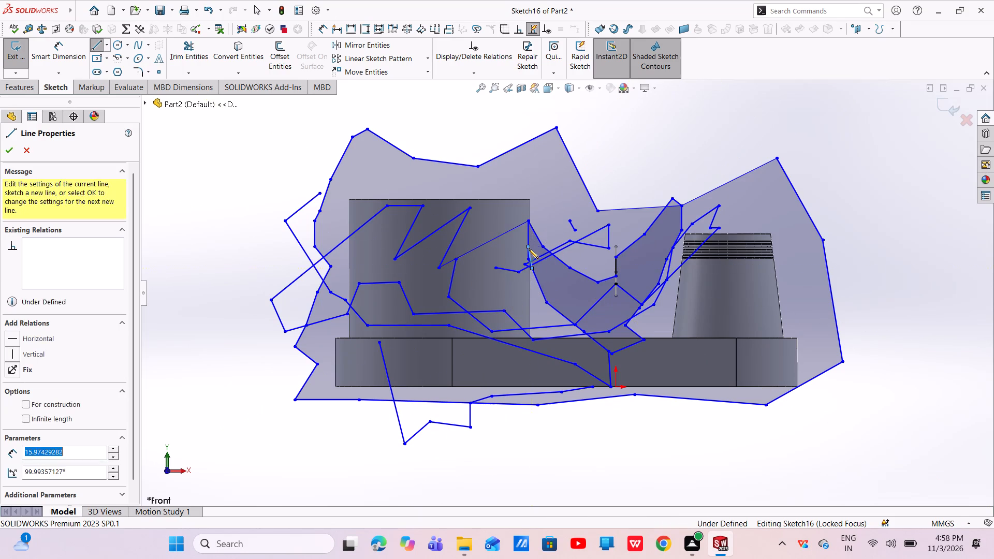
pyautogui.moveTo(451, 318); pyautogui.dragTo(462, 340)
pyautogui.click(462, 340)
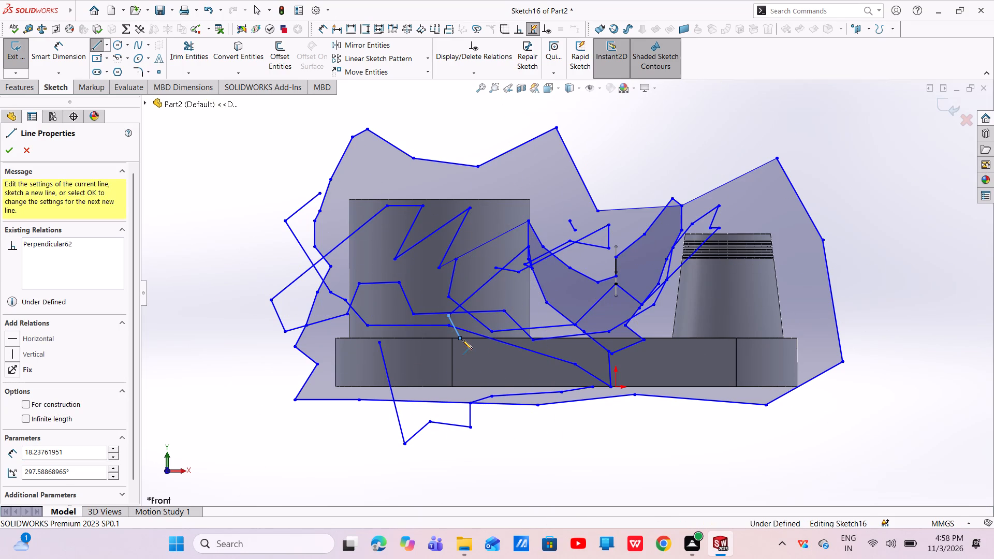
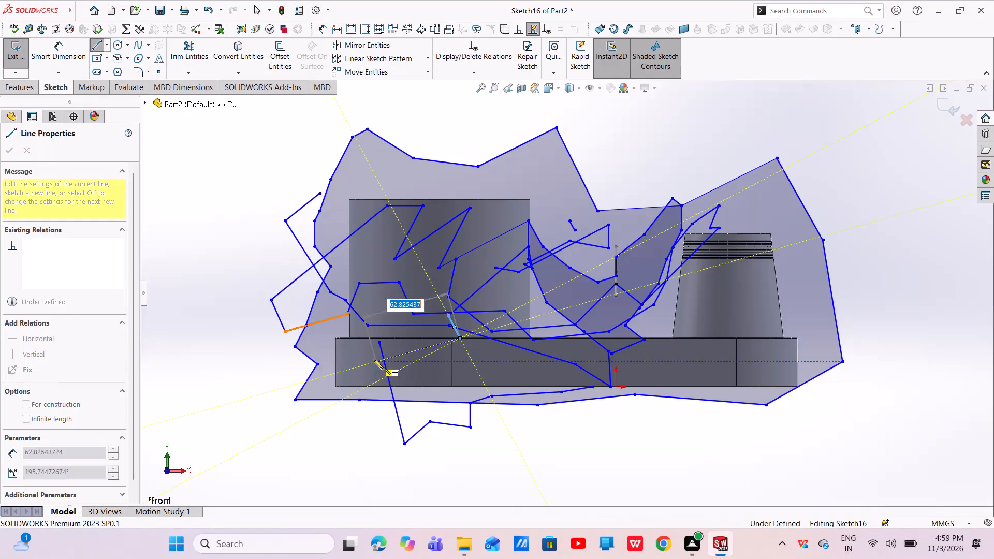
# Start a new line chain outside the base's left end, running upward, about 39.3 mm up-right, then about 57.6 mm down-right to the large boss's left edge.
pyautogui.click(246, 376)
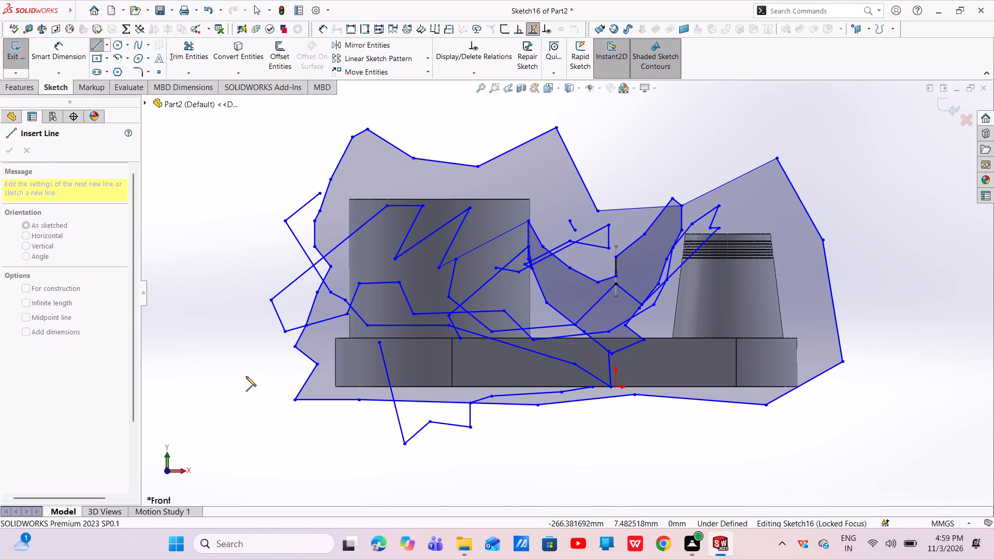
pyautogui.click(237, 314)
pyautogui.click(273, 274)
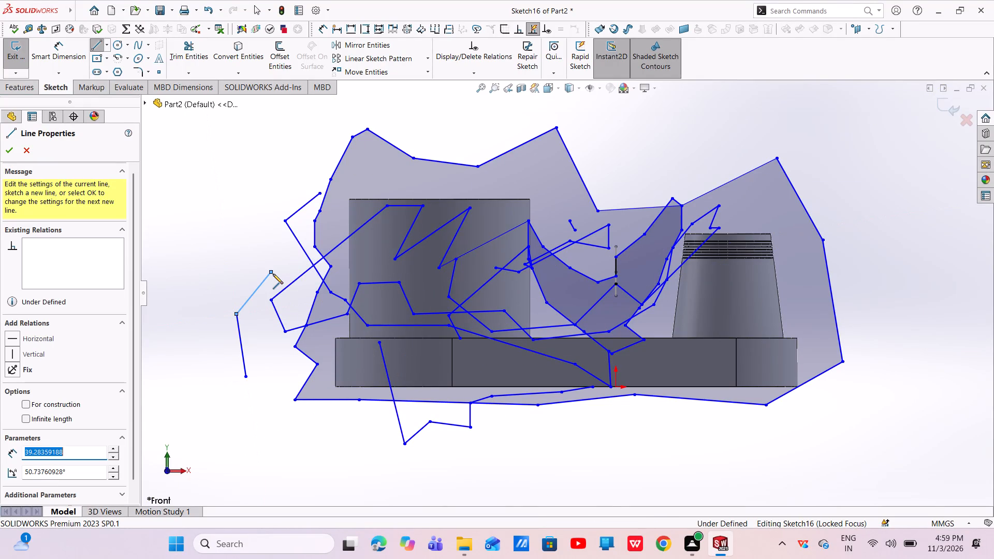
pyautogui.click(273, 274)
pyautogui.hscroll(1, 287, 277)
pyautogui.click(342, 303)
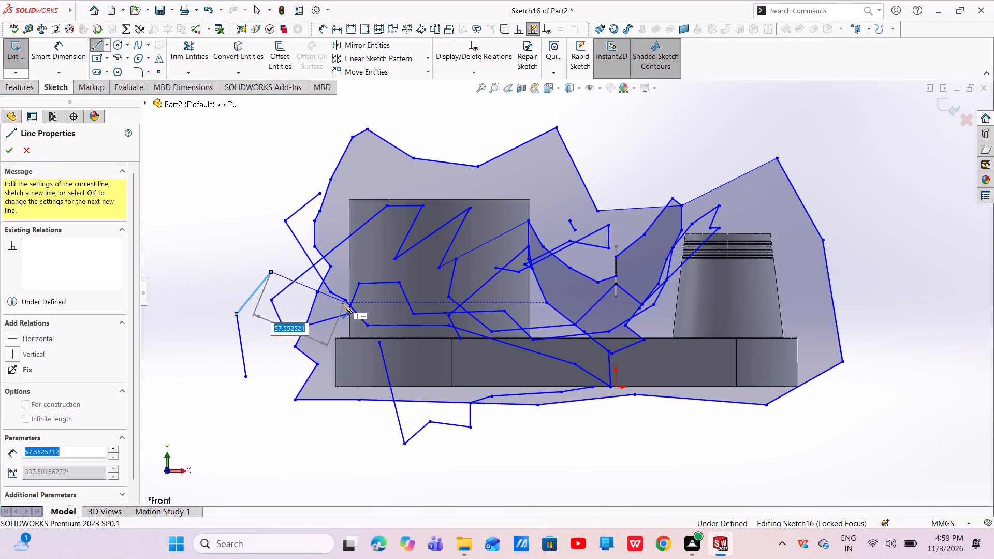
# Extend the line chain across the large boss with three segments rising rightward, the middle one about 23.9 mm long.
pyautogui.hscroll(1, 342, 303)
pyautogui.click(390, 291)
pyautogui.click(416, 272)
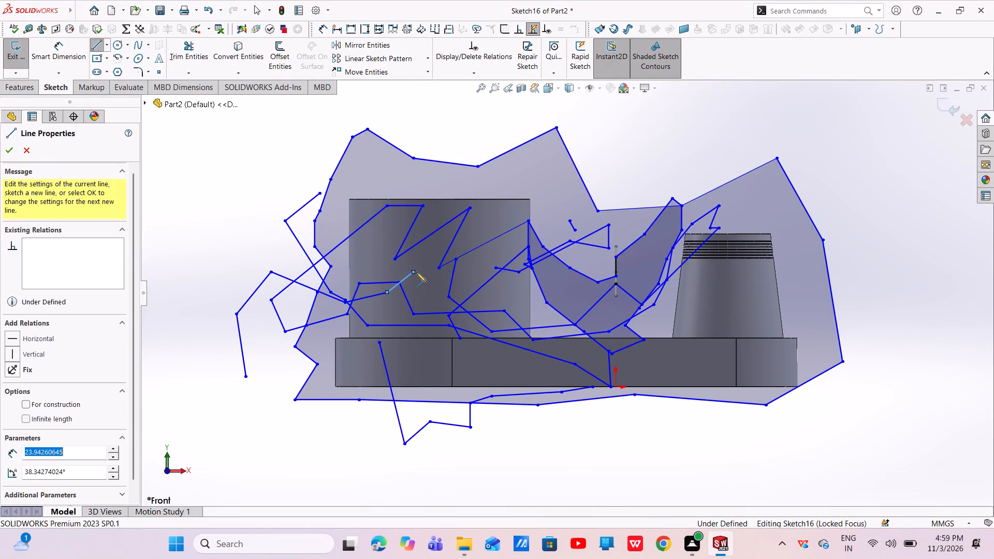
pyautogui.hscroll(1, 416, 272)
pyautogui.click(474, 265)
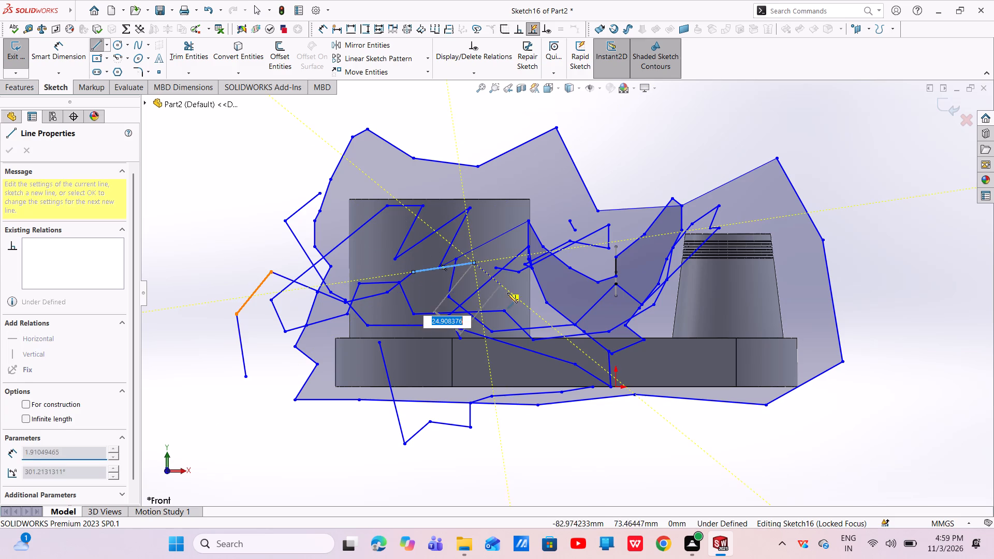
# Zigzag the line chain into the gap between the bosses: down-right, vertically up, down-right, about 21 mm up-right, then steeply up.
pyautogui.click(562, 301)
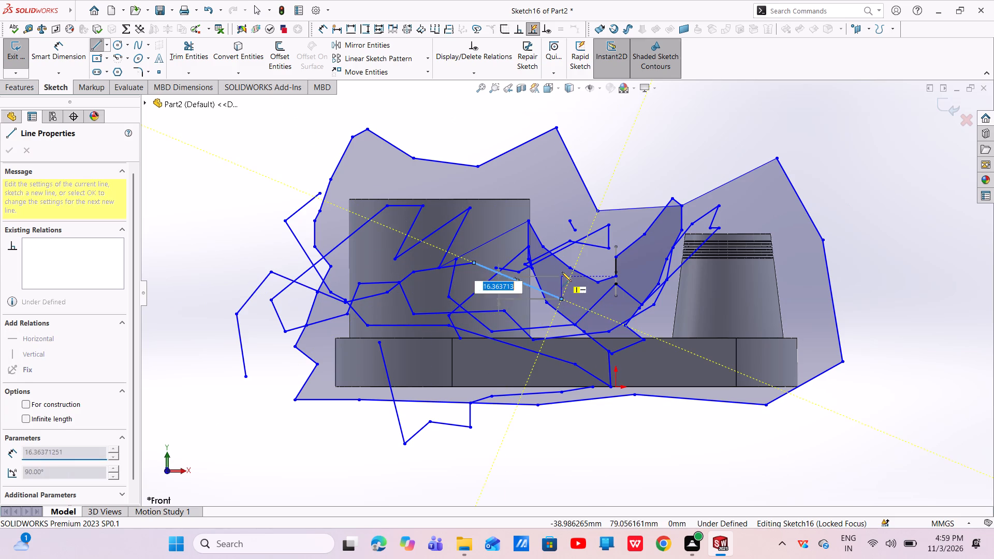
pyautogui.click(562, 272)
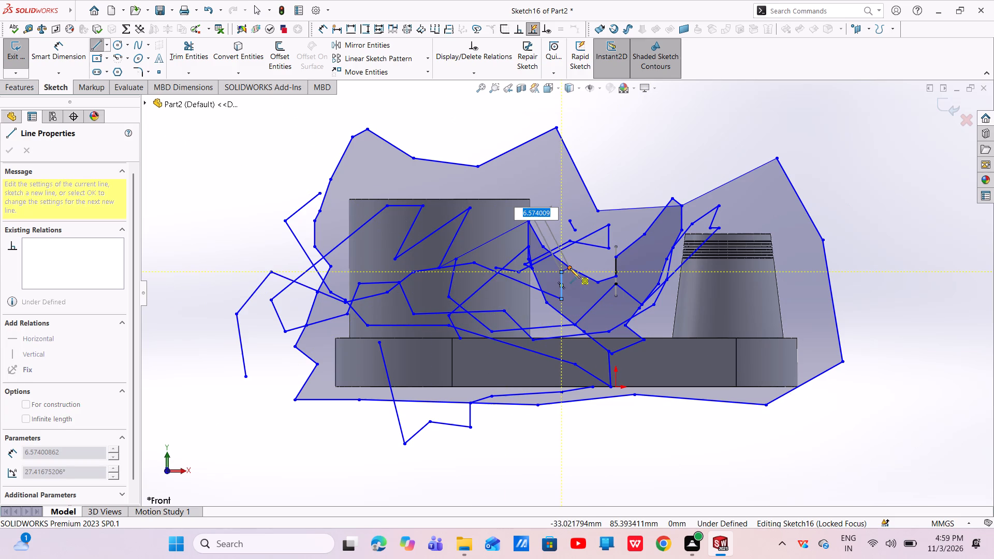
pyautogui.click(588, 296)
pyautogui.click(613, 280)
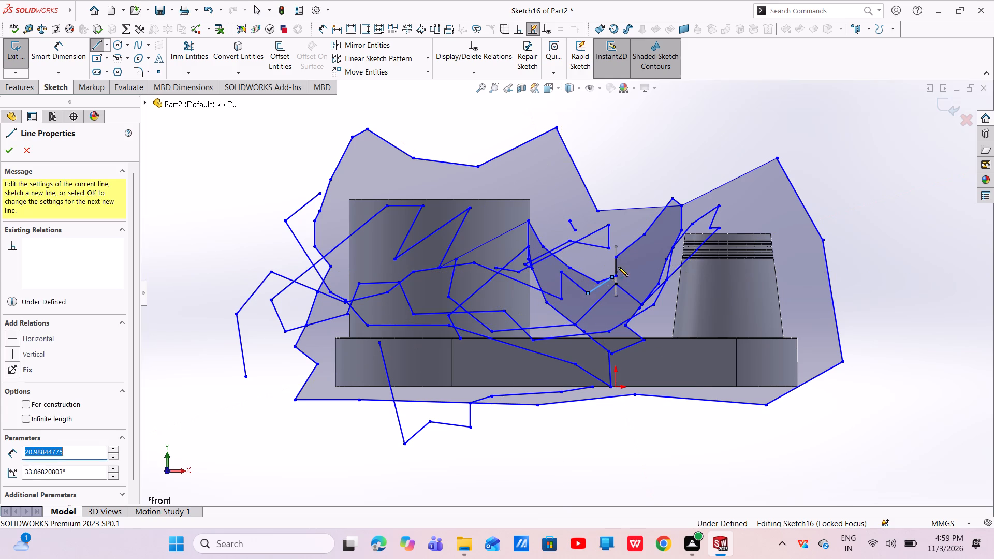
pyautogui.click(621, 258)
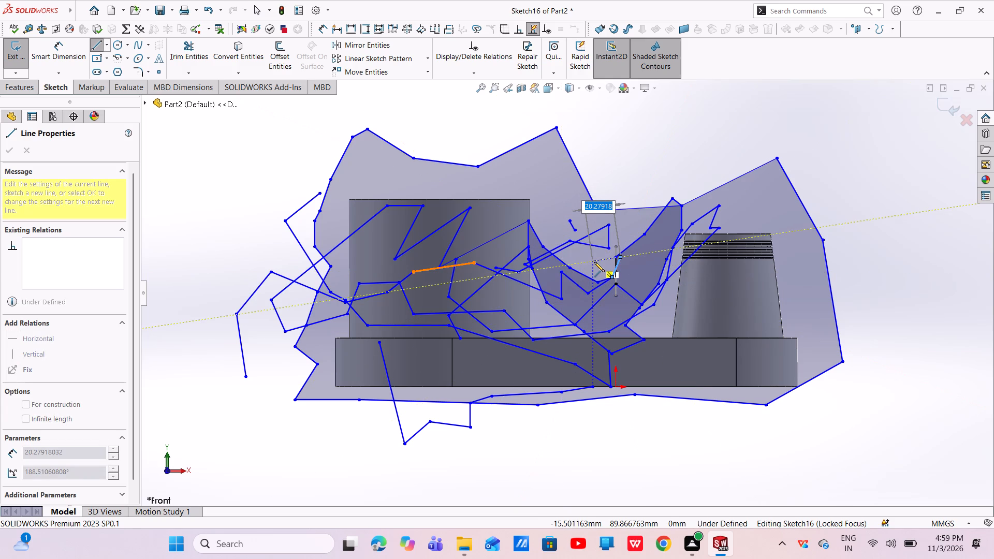
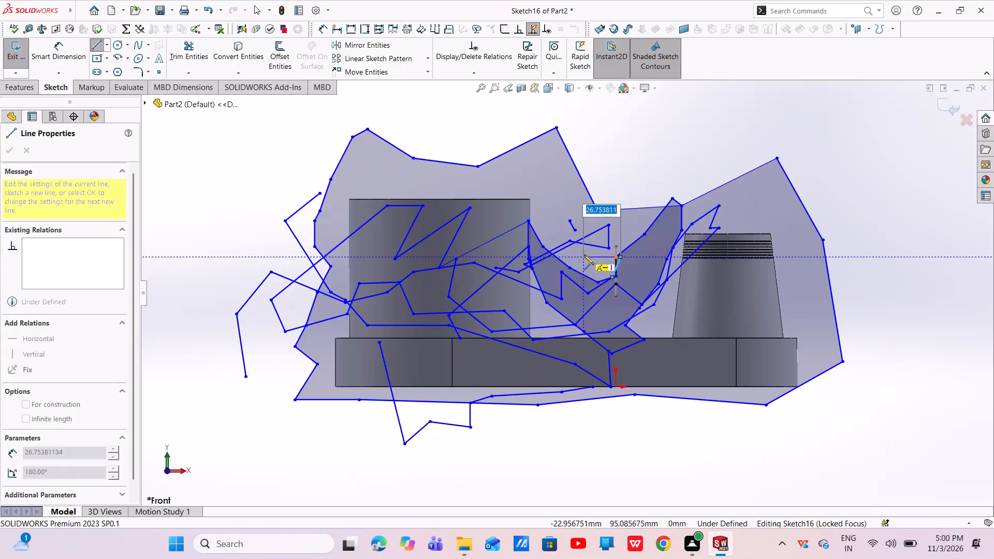
# Extend the line chain horizontally leftward with a segment about 6.2 mm long in the gap between the bosses.
pyautogui.click(578, 257)
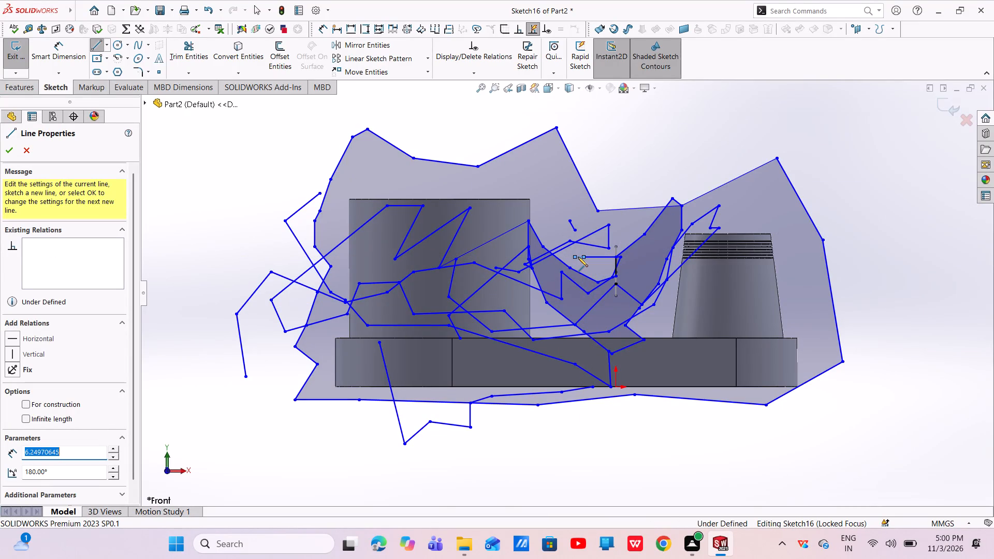
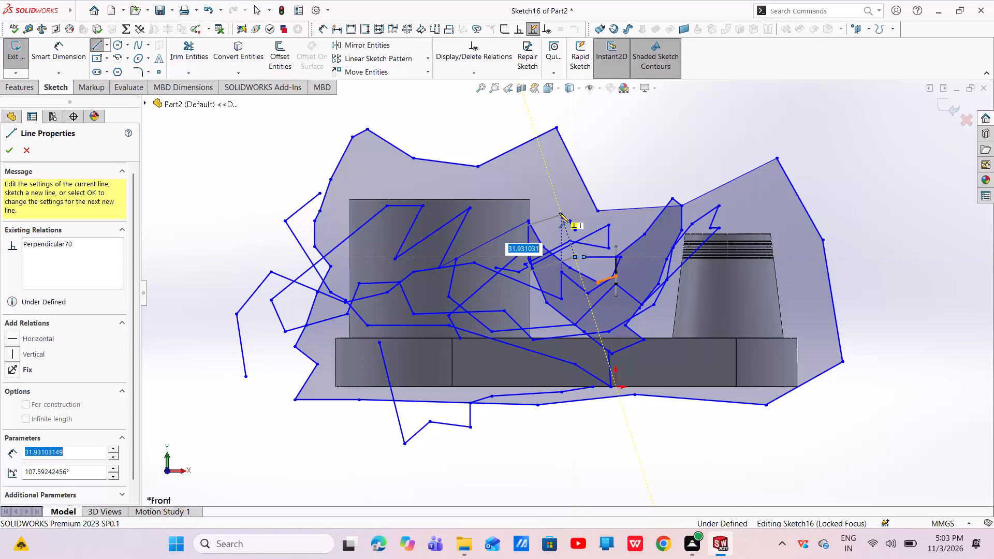
# Extend the line chain above the gap between the bosses with segments about 71.3, 43.6, 5.7 and 11.4 mm long.
pyautogui.click(635, 148)
pyautogui.click(616, 206)
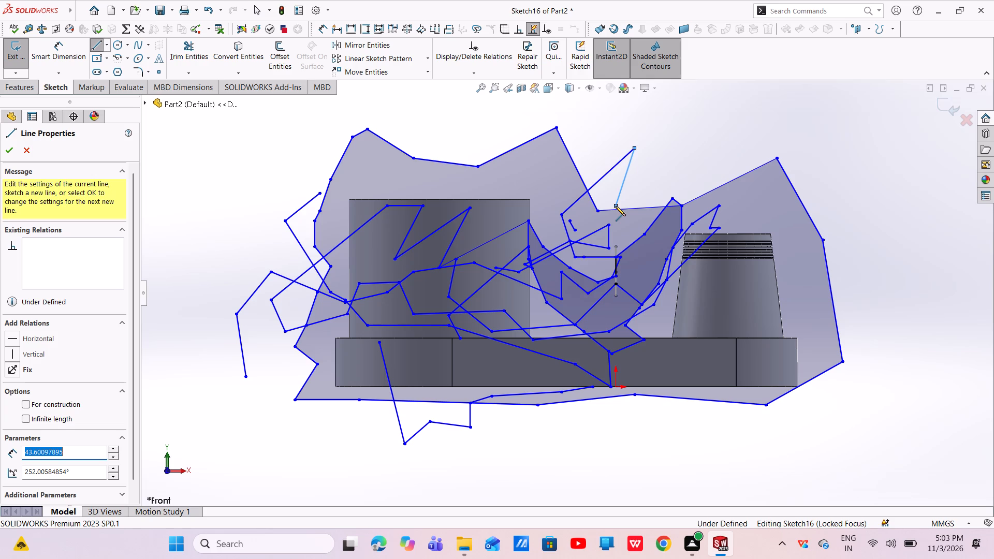
pyautogui.moveTo(611, 202); pyautogui.dragTo(610, 202)
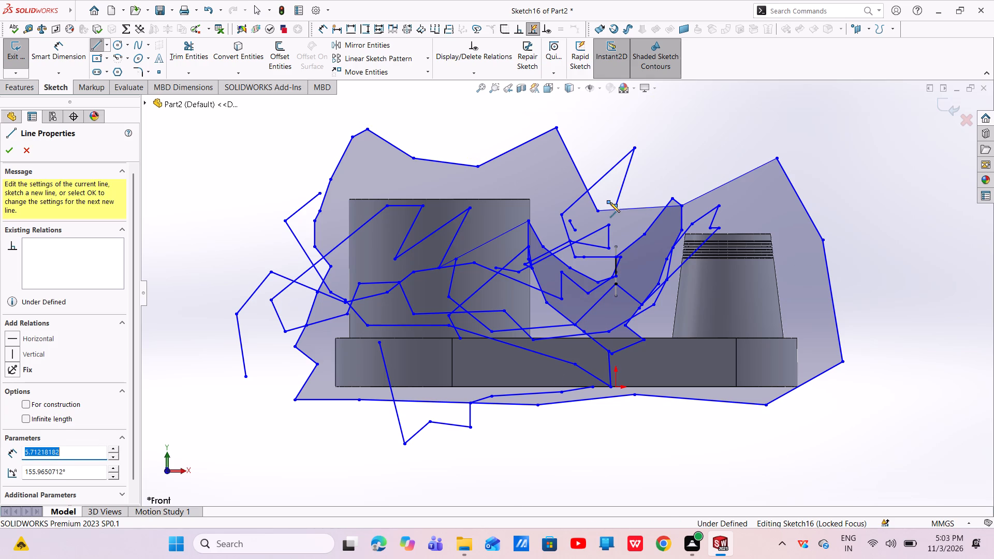
pyautogui.moveTo(610, 202); pyautogui.dragTo(597, 194)
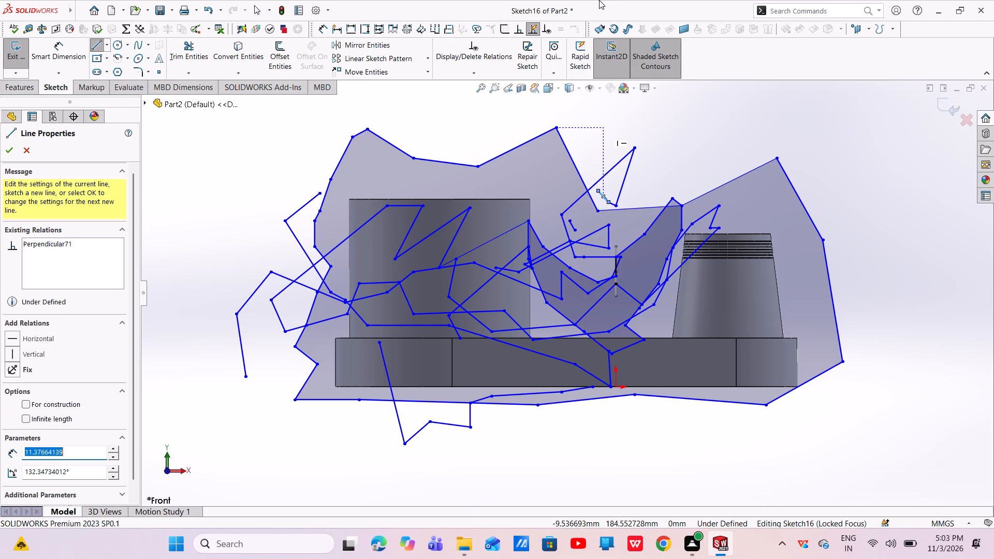
# Sketch a four-segment line chain from above the tapered boss down across it, starting about 78.7 mm long and ending horizontally leftward about 23.6 mm.
pyautogui.click(599, 0)
pyautogui.click(721, 145)
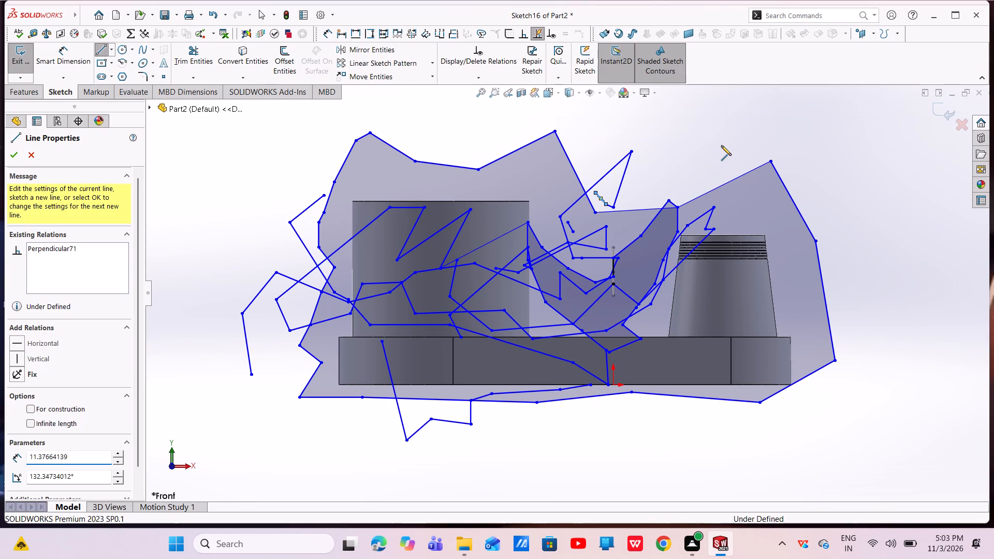
pyautogui.click(953, 18)
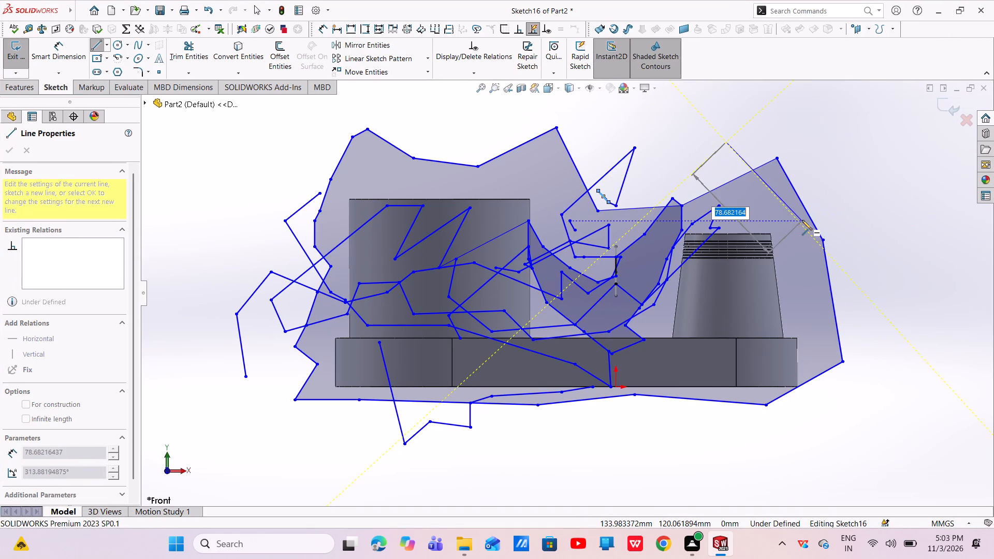
pyautogui.click(802, 220)
pyautogui.click(780, 260)
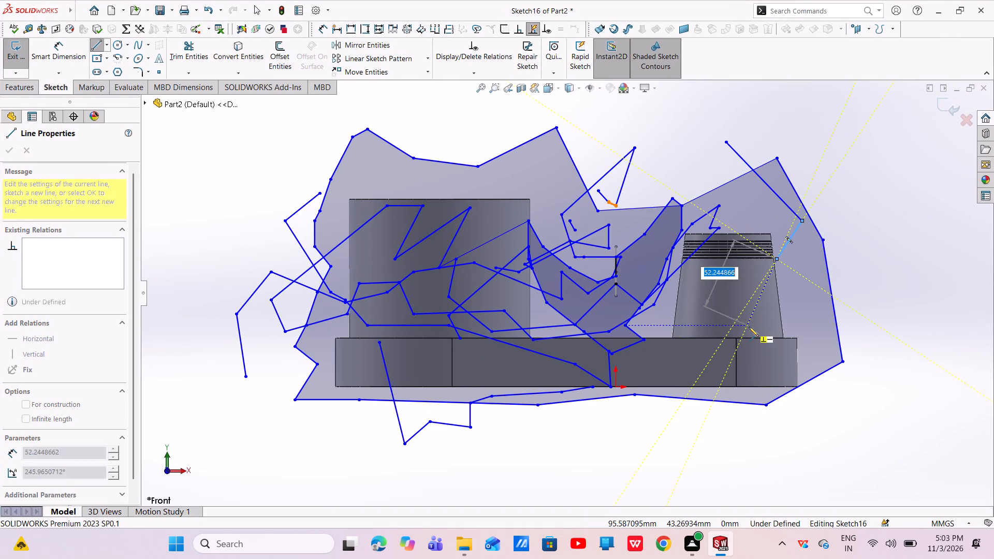
pyautogui.click(749, 327)
pyautogui.click(714, 327)
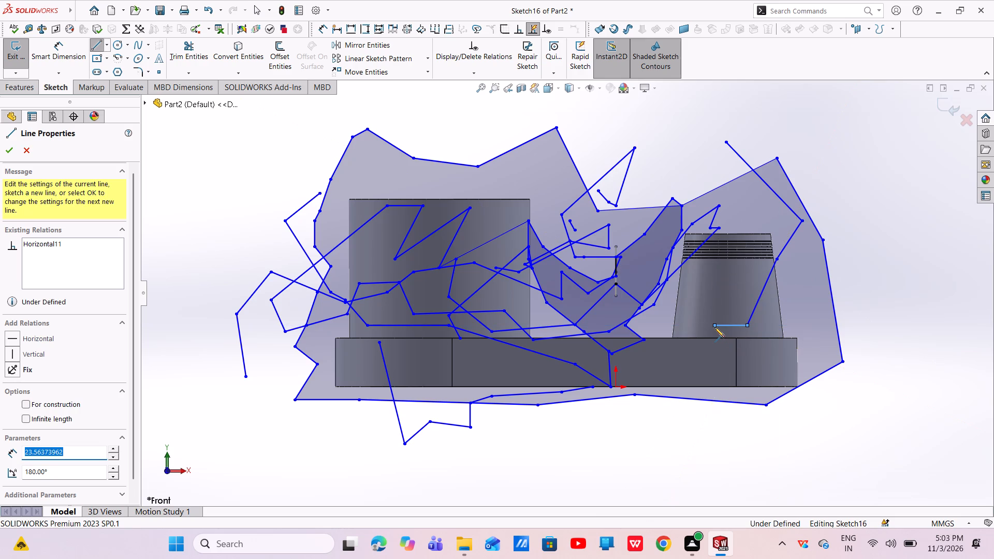
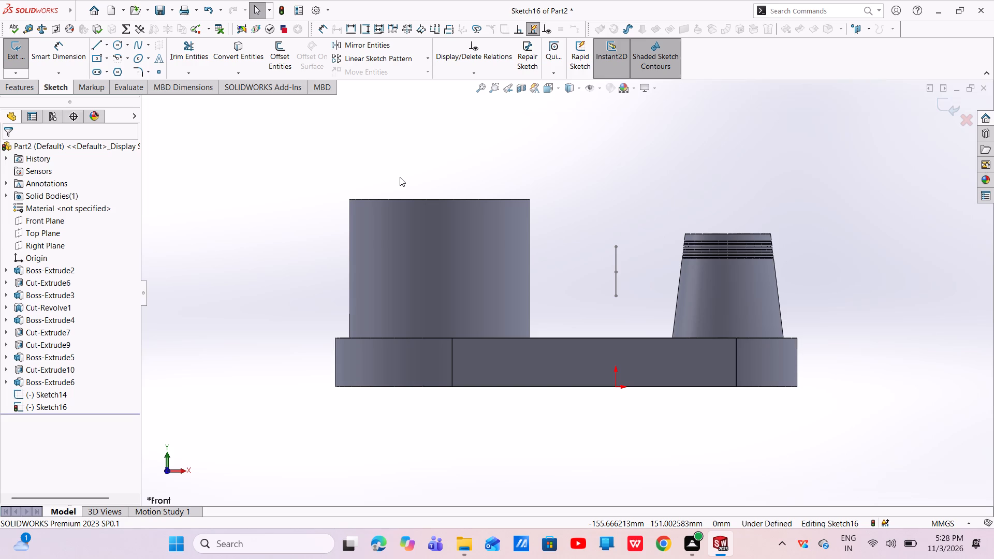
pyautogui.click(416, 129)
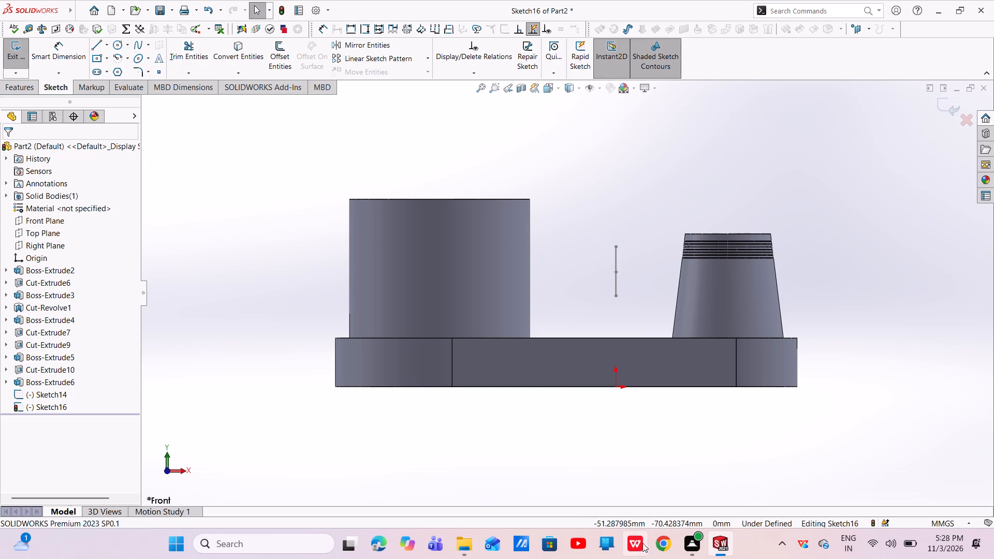
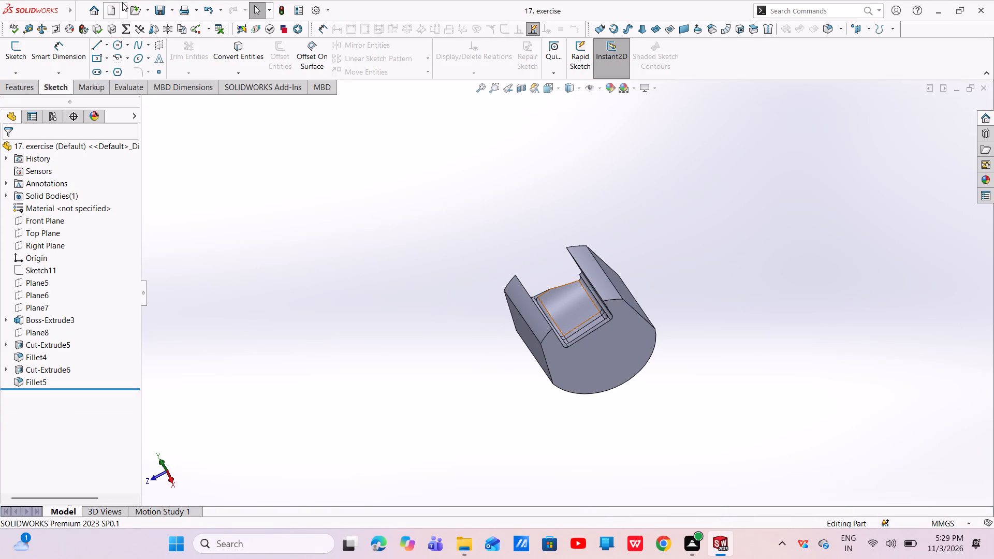
# Create a new part document.
pyautogui.click(111, 7)
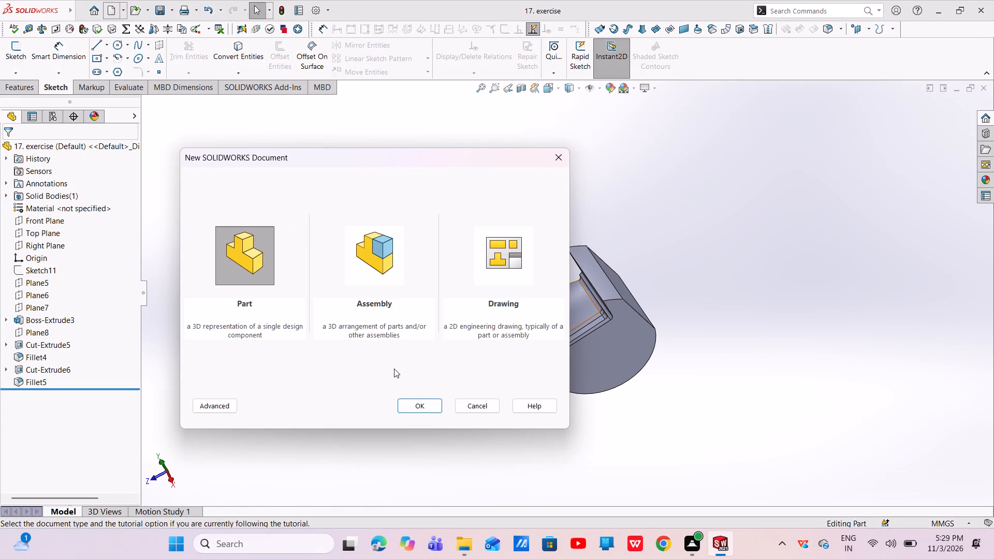
pyautogui.click(410, 406)
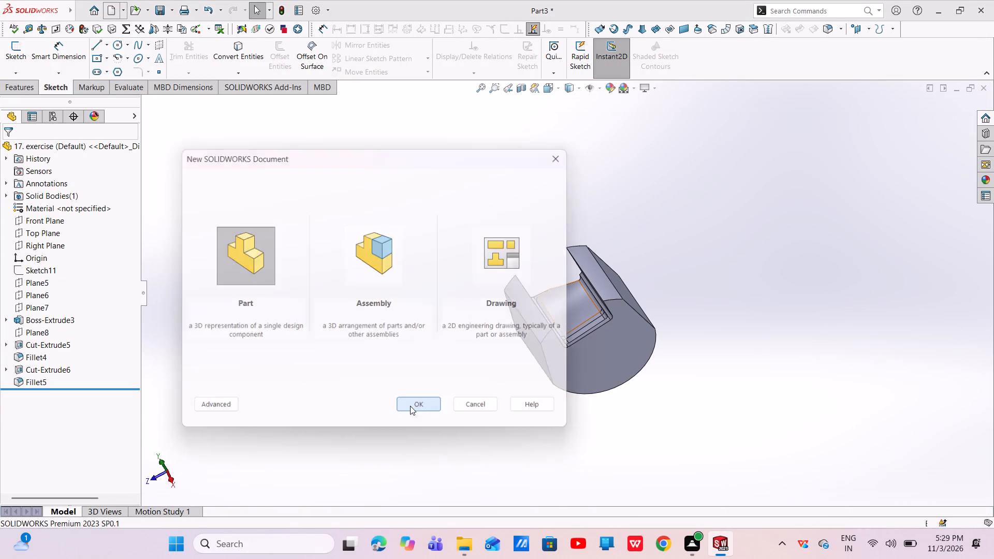
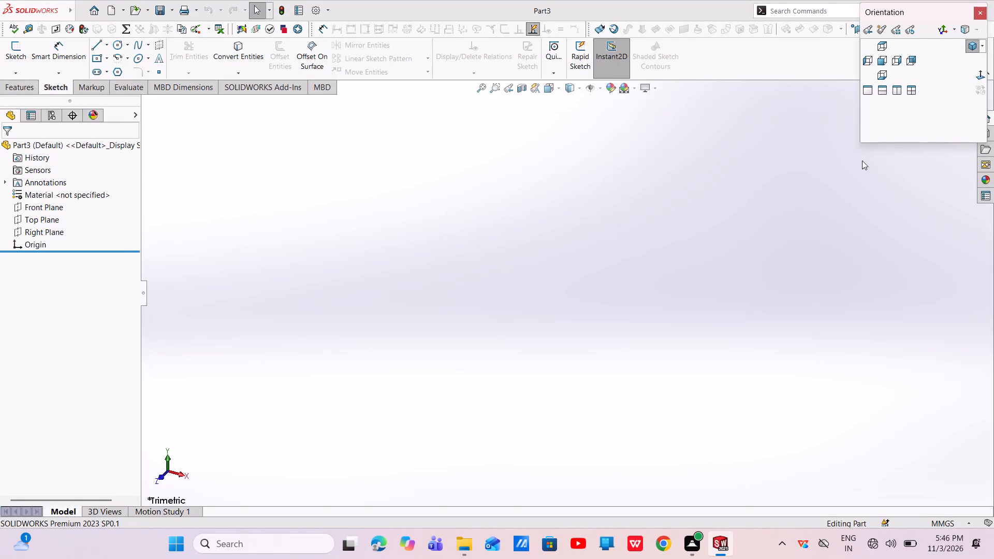
# Dismiss the open view Orientation window in the new part without choosing a view.
pyautogui.click(809, 223)
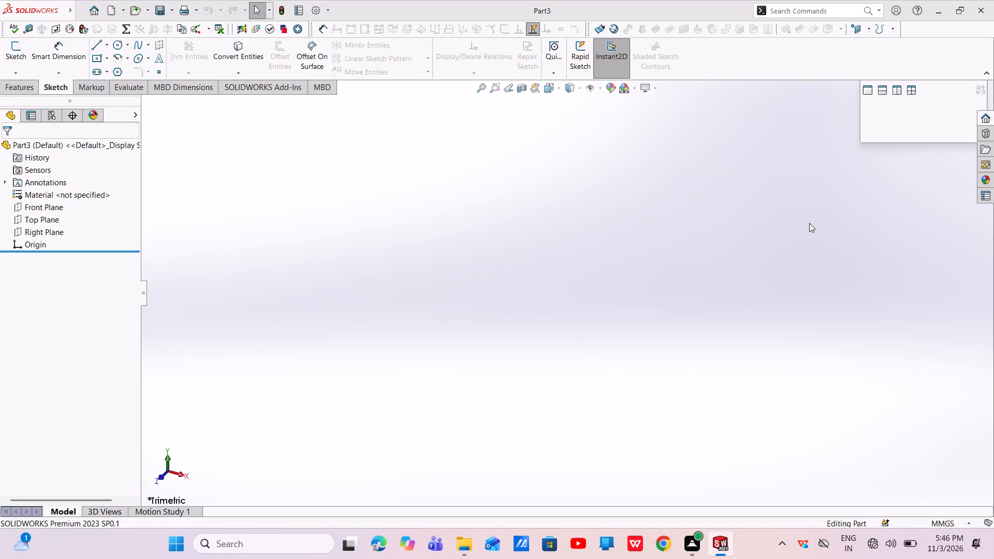
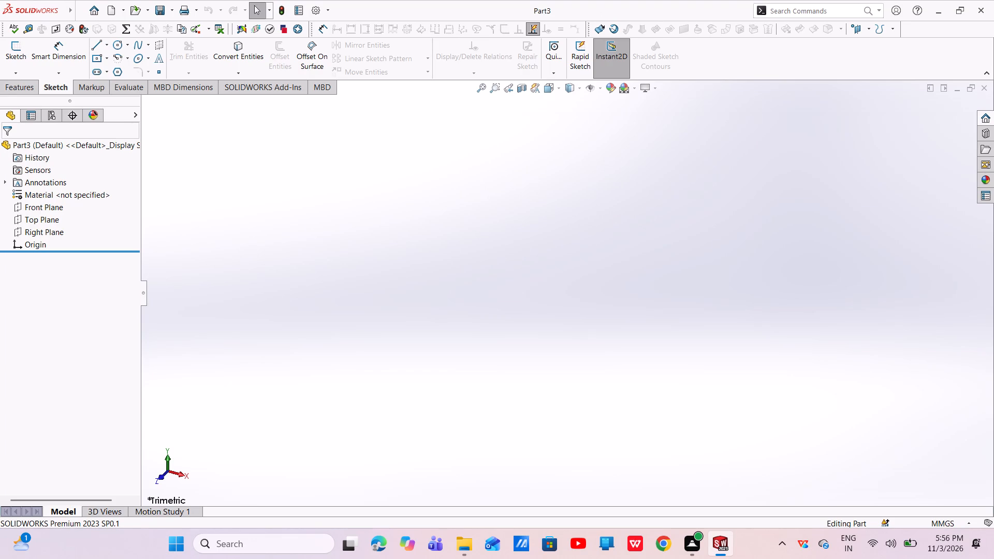
# Start a sketch on the Top Plane and draw a circle about 196 mm in diameter centred on the origin.
pyautogui.click(52, 219)
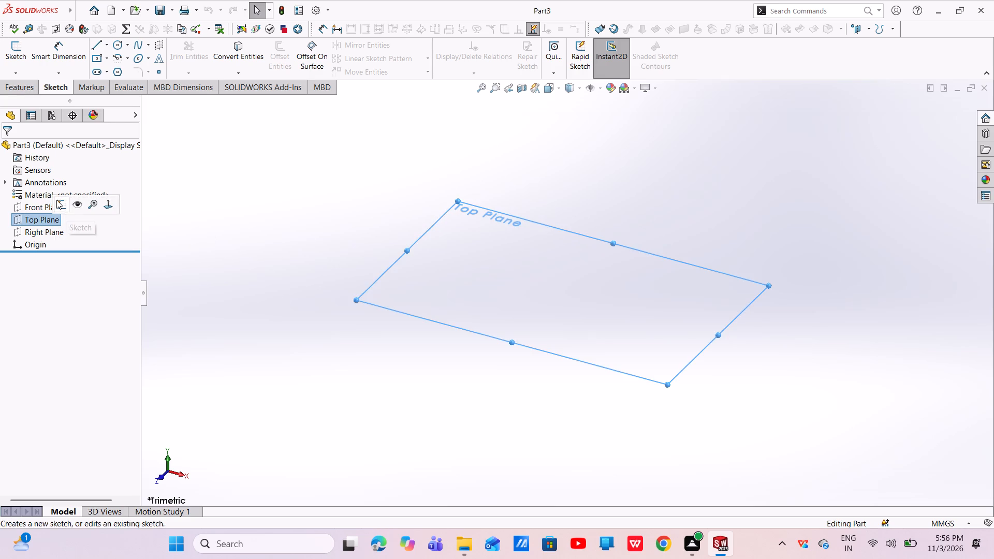
pyautogui.click(56, 200)
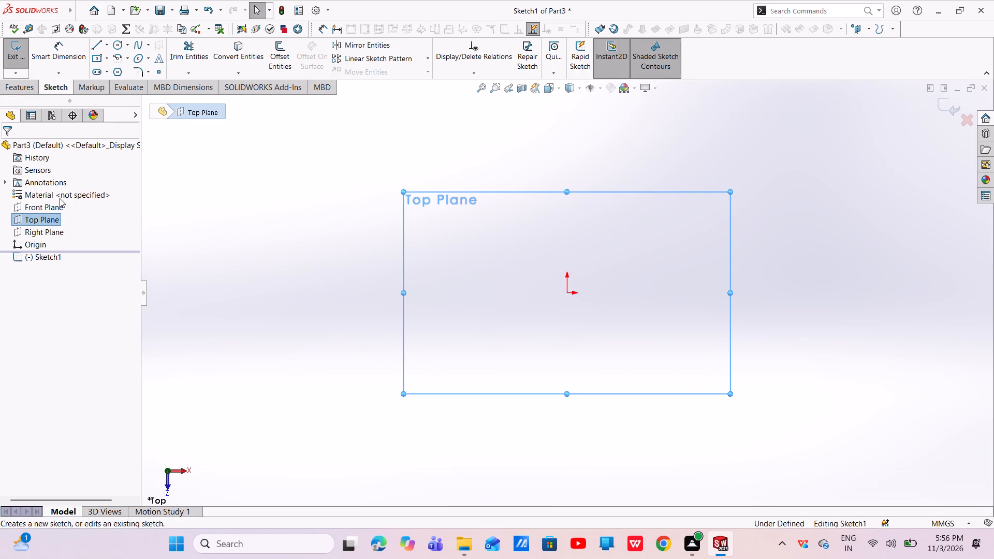
pyautogui.click(116, 48)
pyautogui.moveTo(567, 292); pyautogui.dragTo(674, 360)
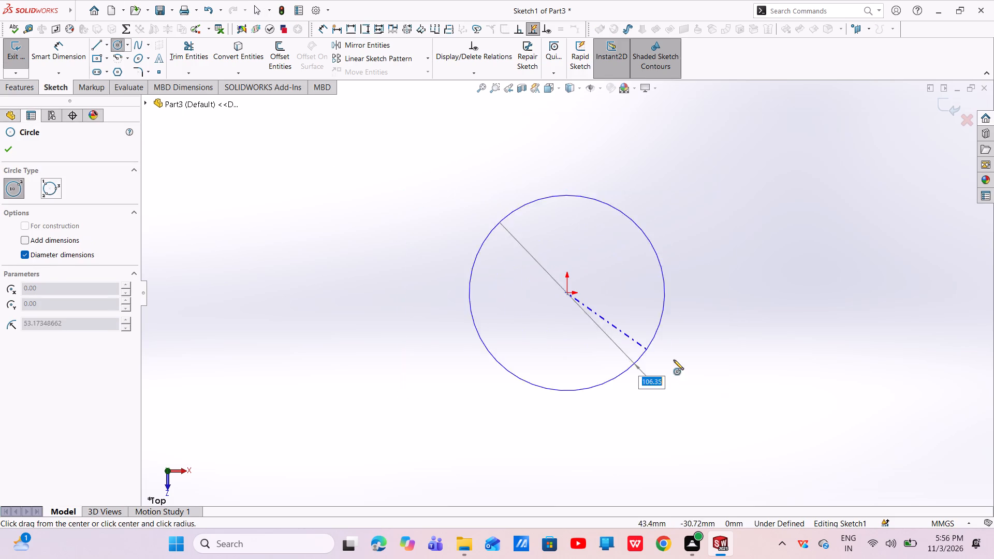
pyautogui.moveTo(674, 360); pyautogui.dragTo(726, 378)
pyautogui.rightClick(653, 272)
pyautogui.click(672, 283)
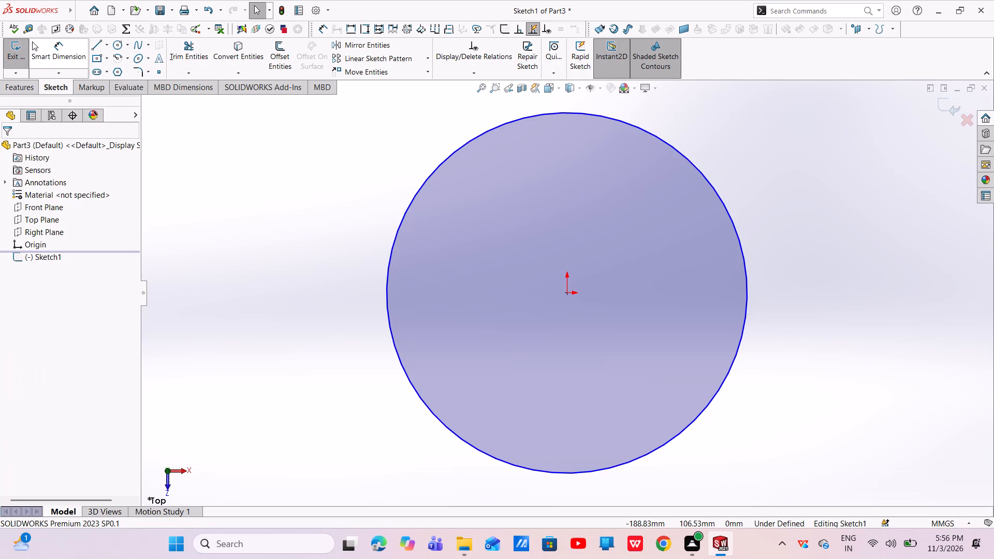
# Draw a smaller concentric circle about 144 mm in diameter from the origin, inside the first one.
pyautogui.click(112, 46)
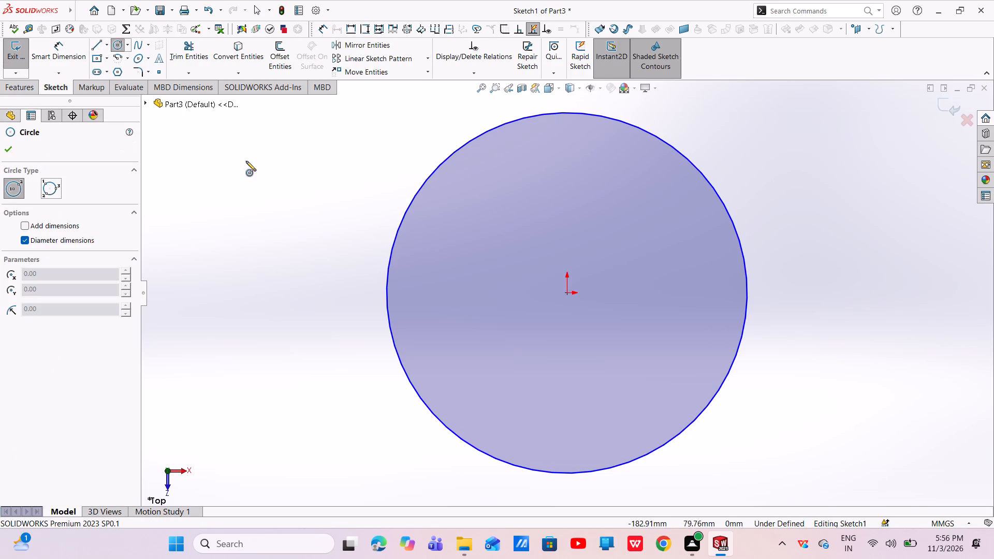
pyautogui.click(567, 293)
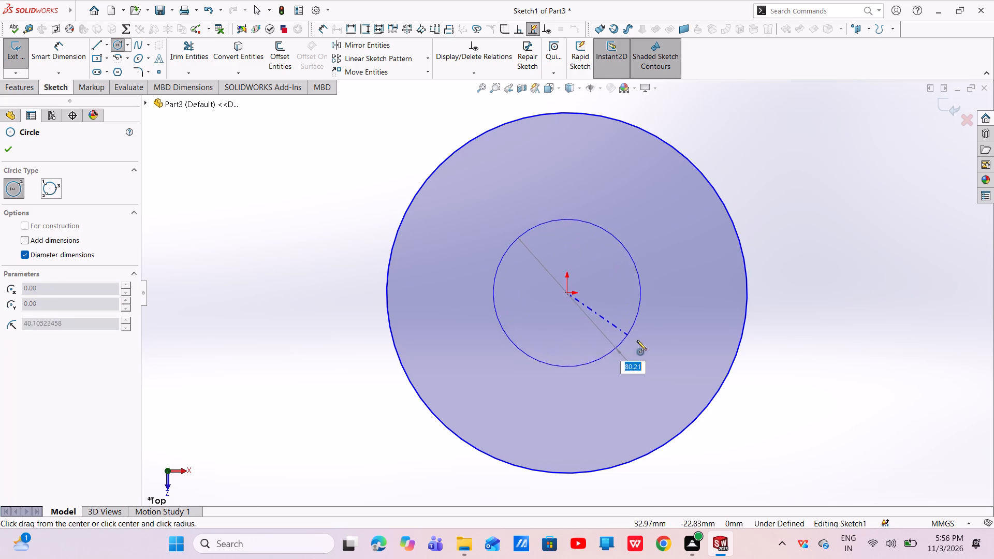
pyautogui.click(677, 363)
pyautogui.rightClick(677, 363)
pyautogui.click(688, 369)
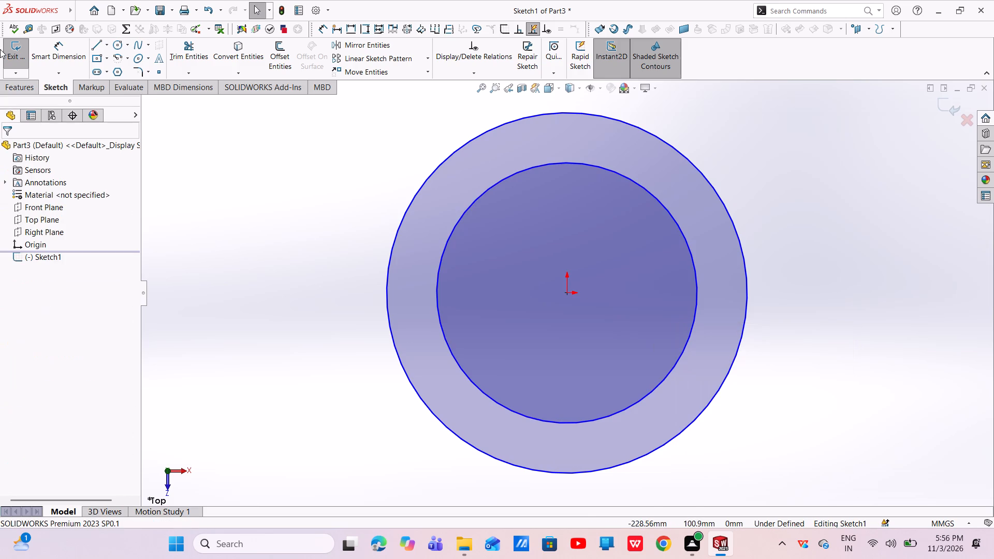
# Dimension the outer circle's diameter as 200 mm and the inner circle's diameter as 90 mm.
pyautogui.click(65, 46)
pyautogui.click(387, 280)
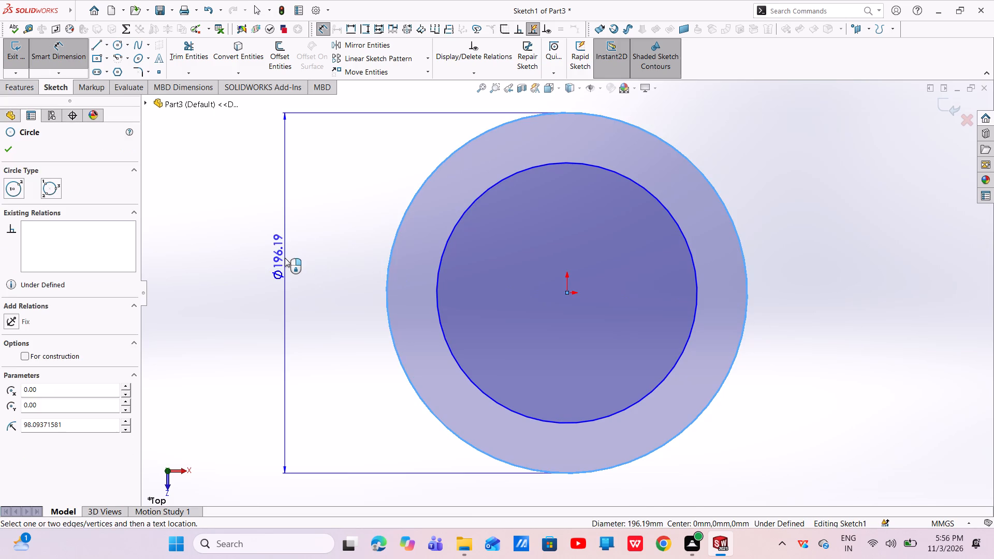
pyautogui.click(285, 258)
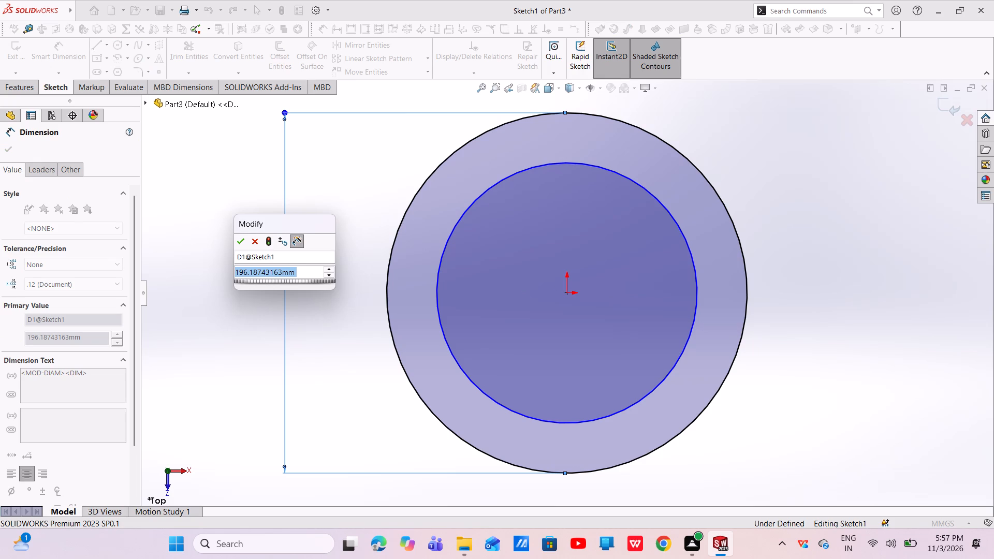
pyautogui.write('200')
pyautogui.press('Return')
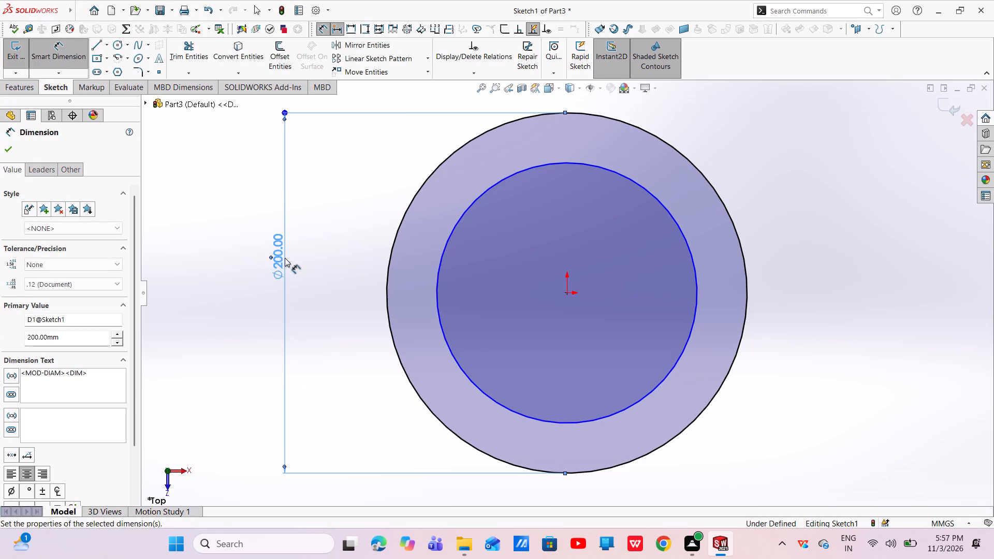
pyautogui.click(440, 318)
pyautogui.click(362, 309)
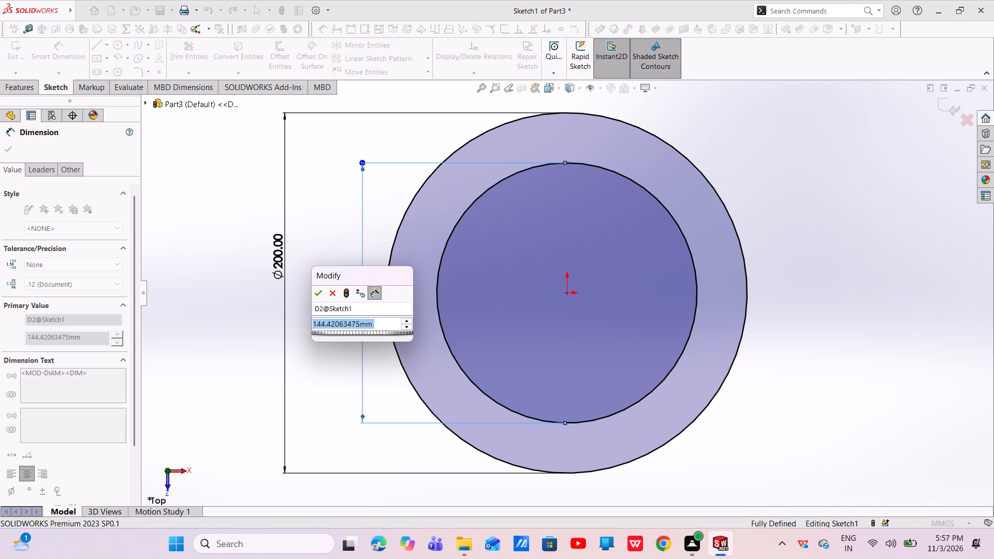
pyautogui.press('BackSpace')
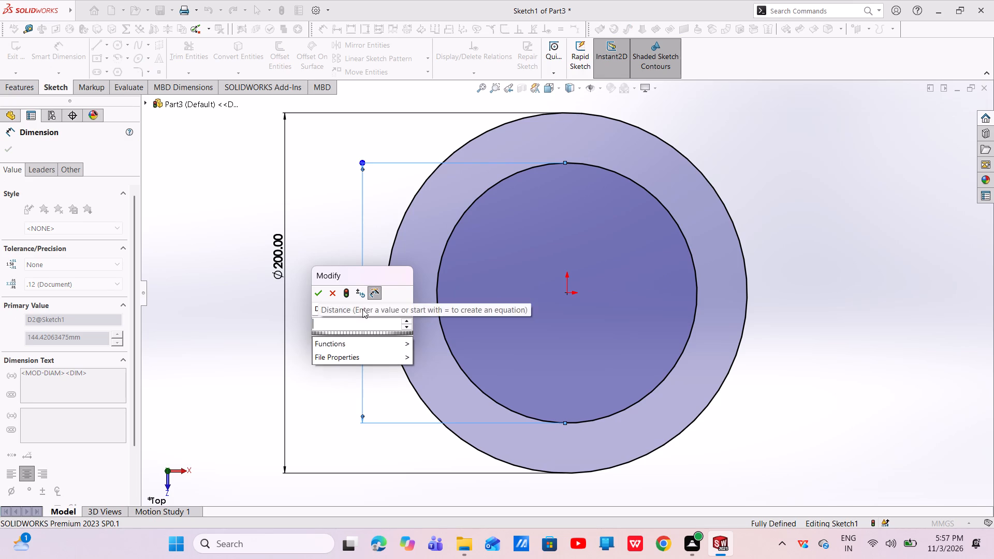
pyautogui.write('90')
pyautogui.press('Return')
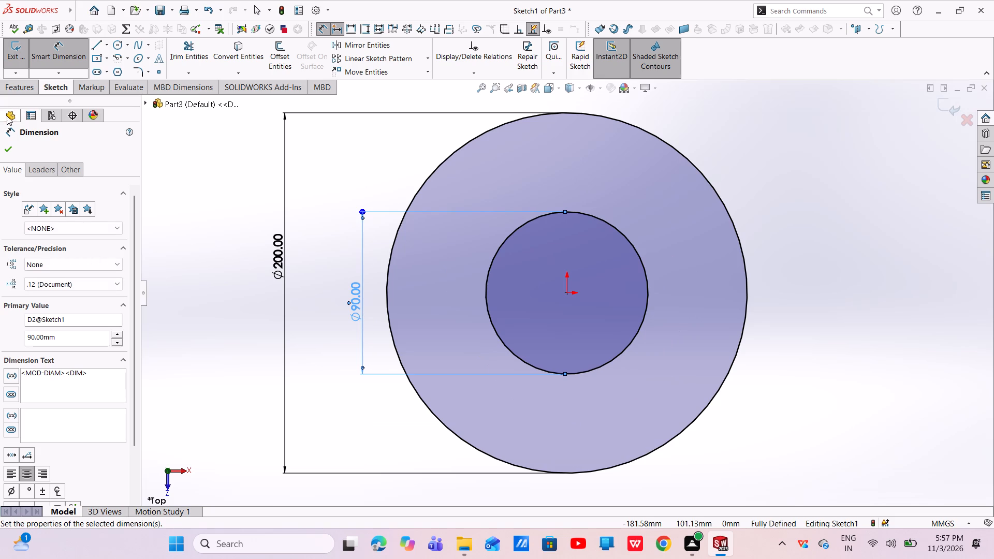
pyautogui.click(12, 152)
# Extrude the full outer-circle contour upward as a solid disc with a Blind depth of 40 mm.
pyautogui.click(12, 90)
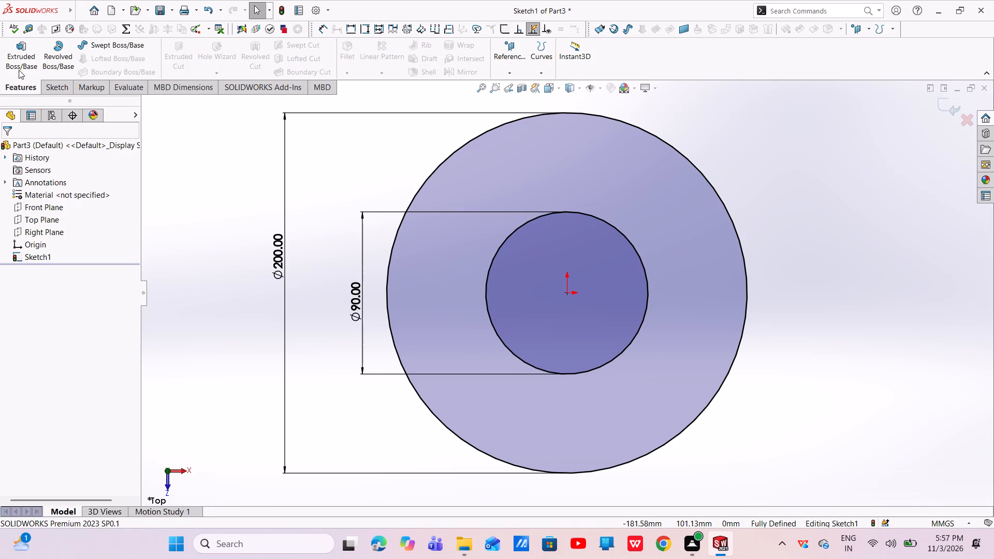
pyautogui.click(22, 59)
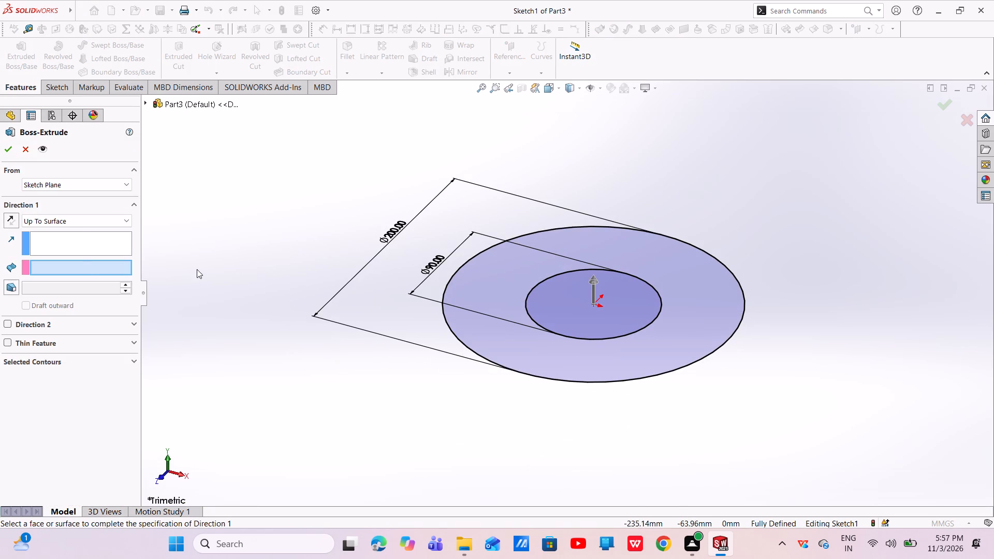
pyautogui.click(69, 222)
pyautogui.click(63, 233)
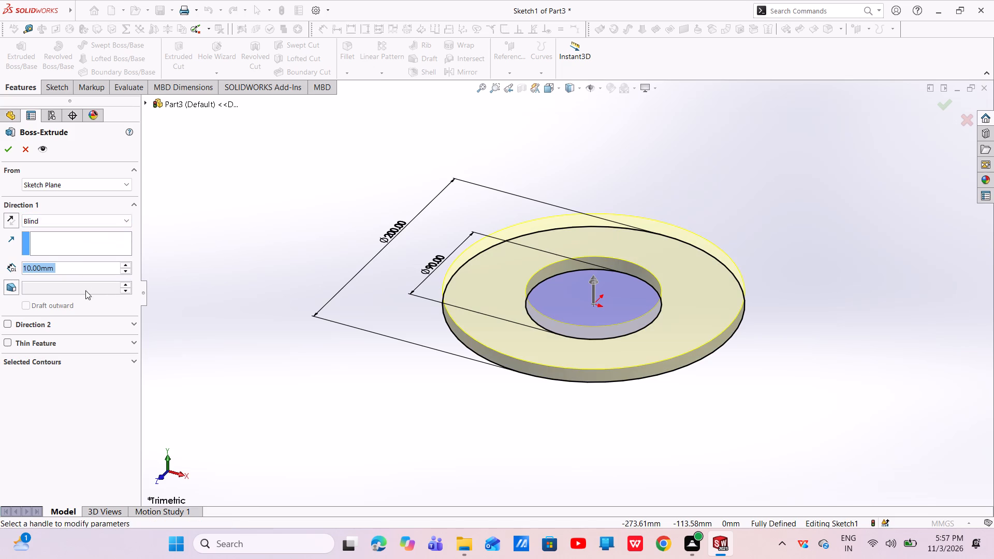
pyautogui.click(52, 361)
pyautogui.click(59, 381)
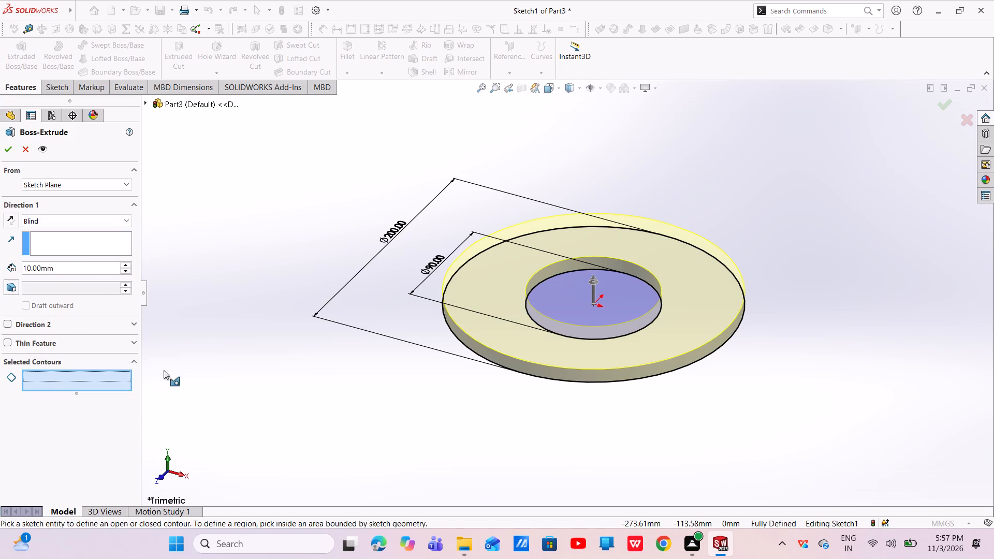
pyautogui.click(482, 357)
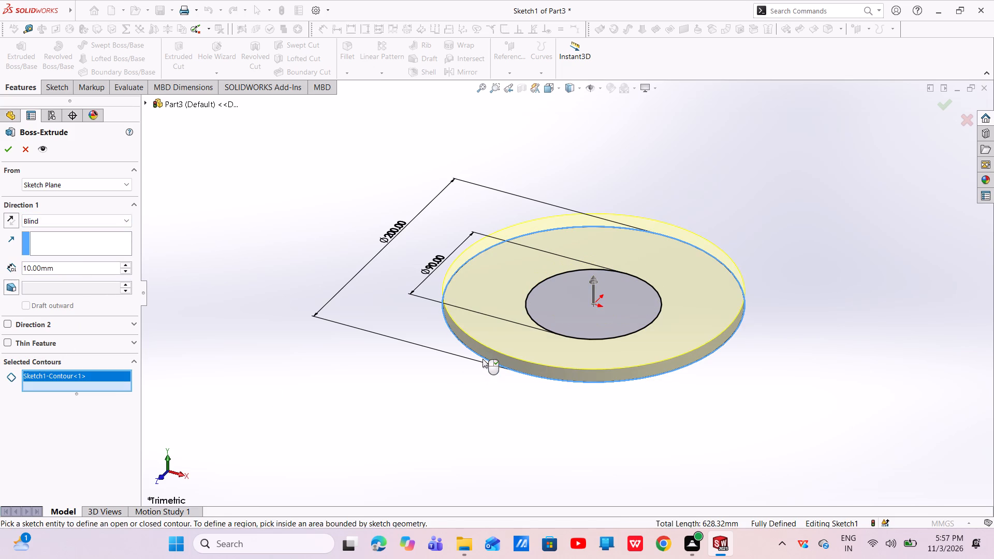
pyautogui.moveTo(65, 272); pyautogui.dragTo(0, 270)
pyautogui.click(127, 266)
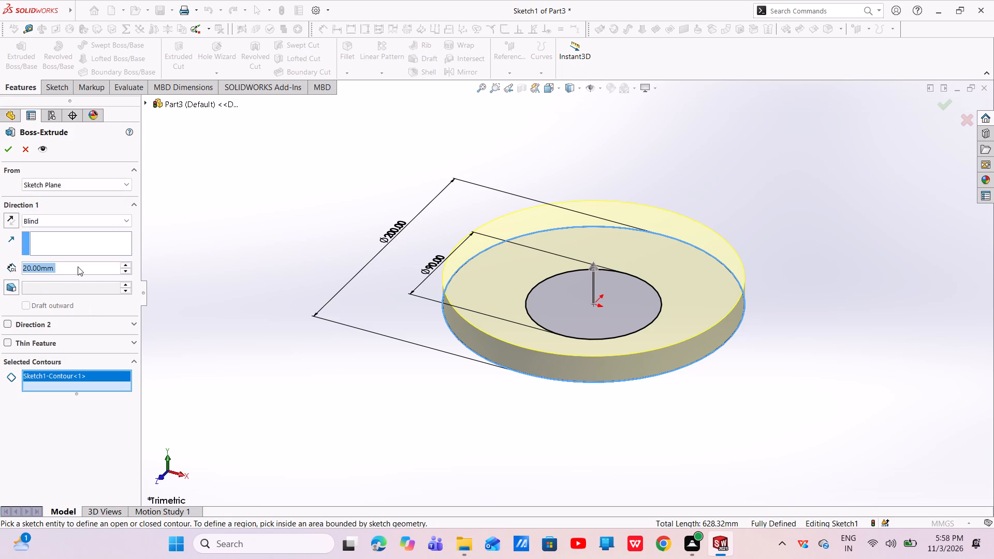
pyautogui.click(127, 264)
pyautogui.click(127, 265)
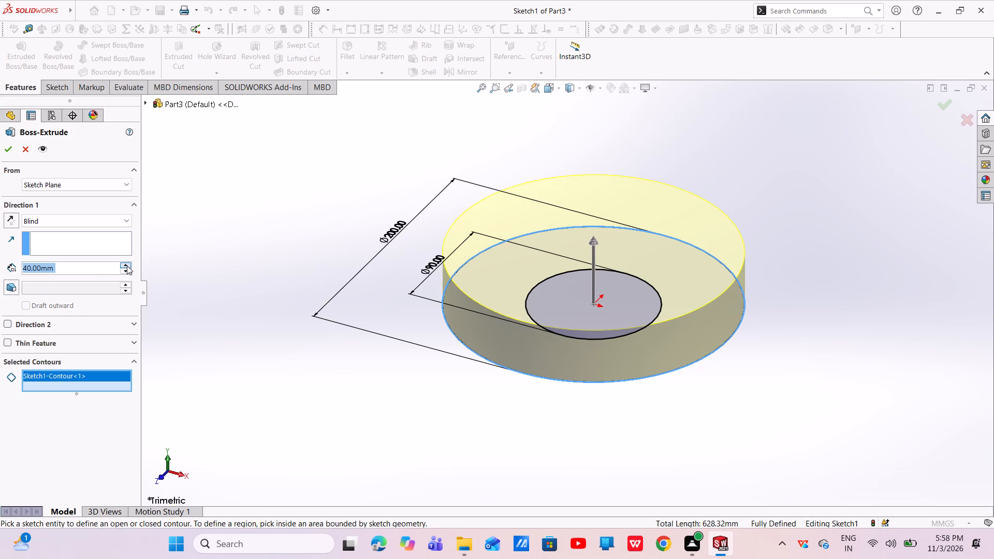
pyautogui.click(7, 153)
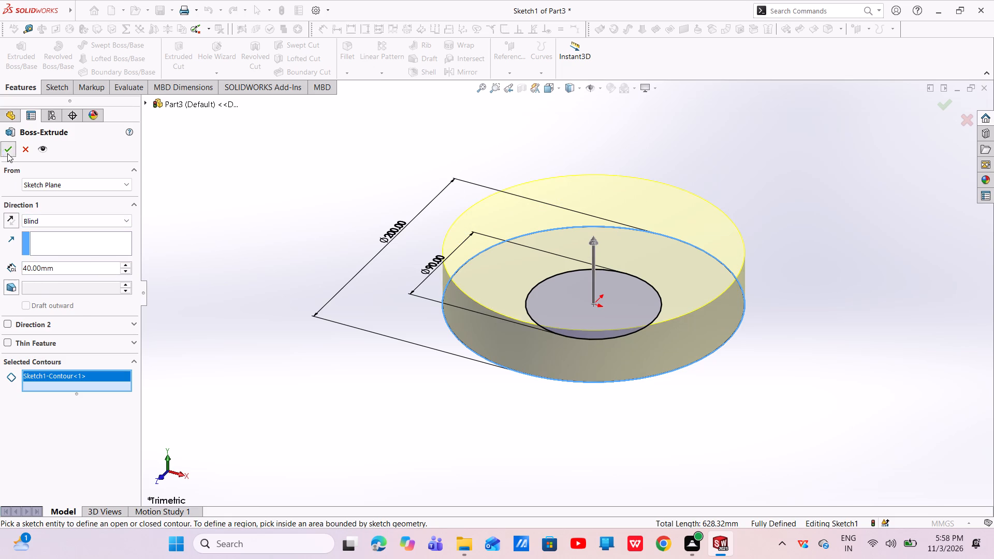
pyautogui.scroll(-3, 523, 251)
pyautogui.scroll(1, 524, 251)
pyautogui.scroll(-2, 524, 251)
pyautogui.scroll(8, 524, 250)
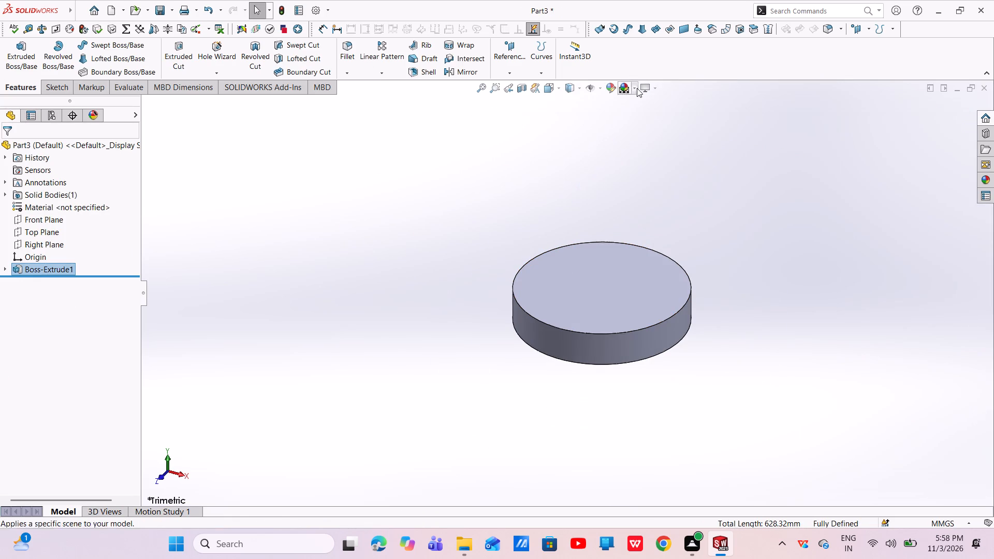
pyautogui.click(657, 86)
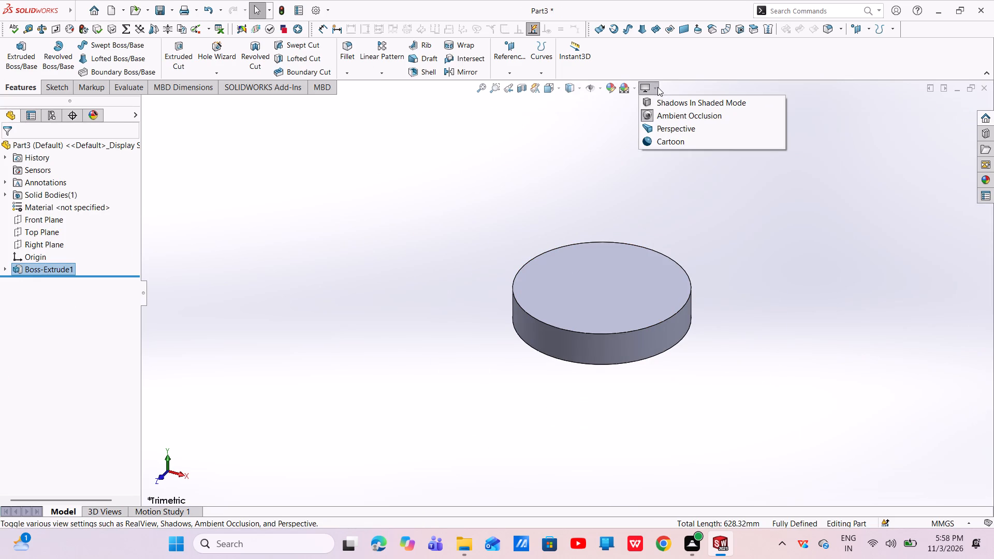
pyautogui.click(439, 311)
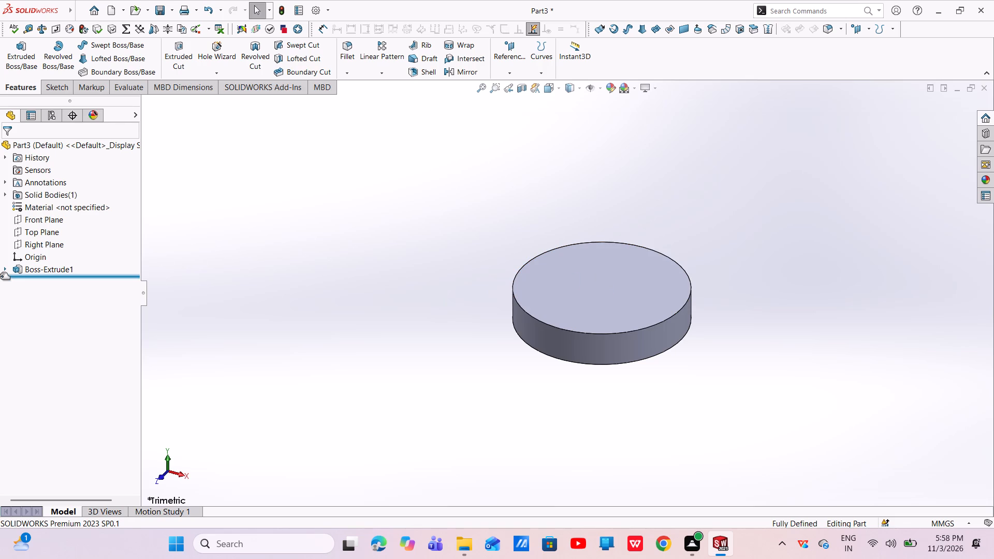
# Make the disc extrusion's underlying sketch, Sketch1, visible in the model.
pyautogui.click(3, 270)
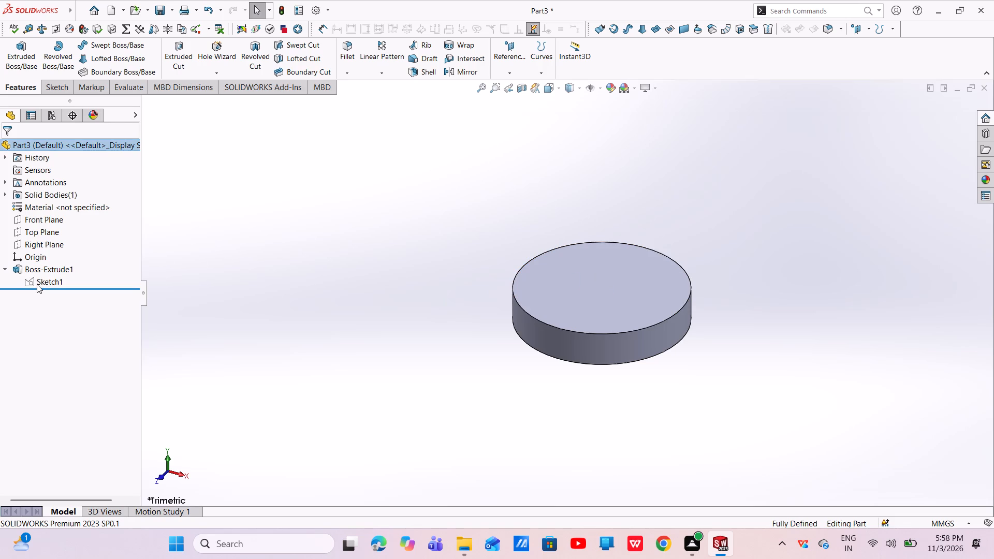
pyautogui.click(37, 284)
pyautogui.click(45, 268)
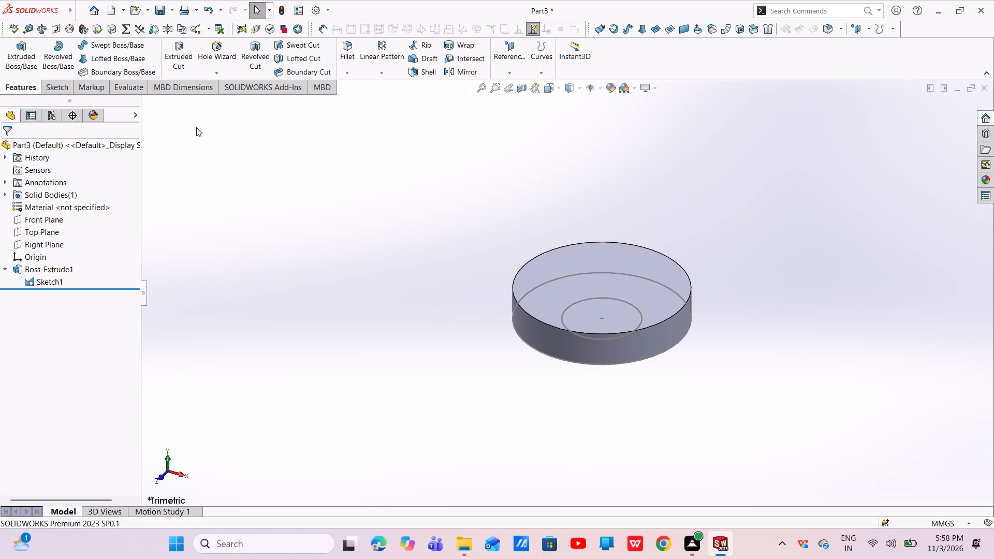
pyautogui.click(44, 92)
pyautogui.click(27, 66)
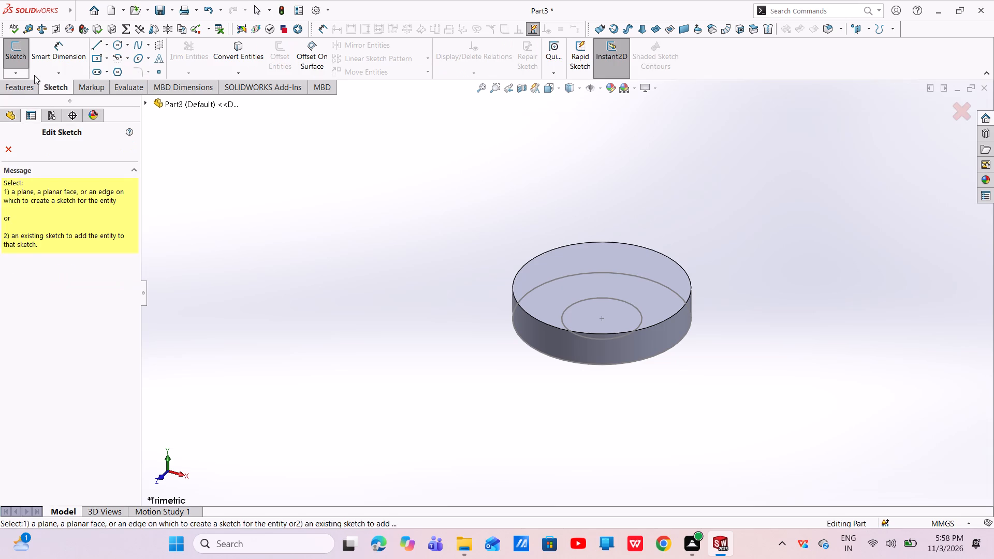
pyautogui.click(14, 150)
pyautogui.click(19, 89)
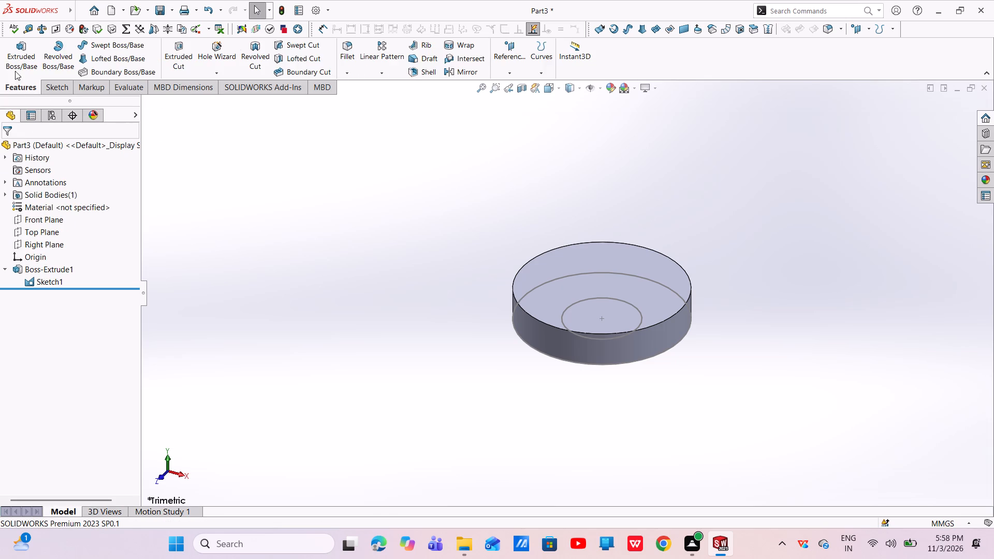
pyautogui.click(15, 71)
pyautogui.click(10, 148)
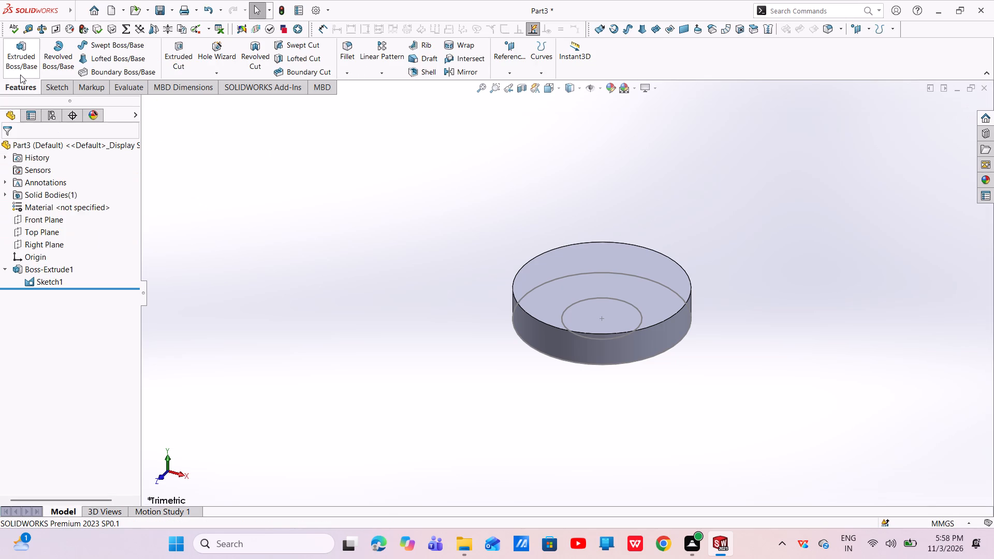
# Set up a boss extrusion of Sketch1's 90 mm inner circle with a Blind depth of 100 mm.
pyautogui.click(21, 71)
pyautogui.click(615, 339)
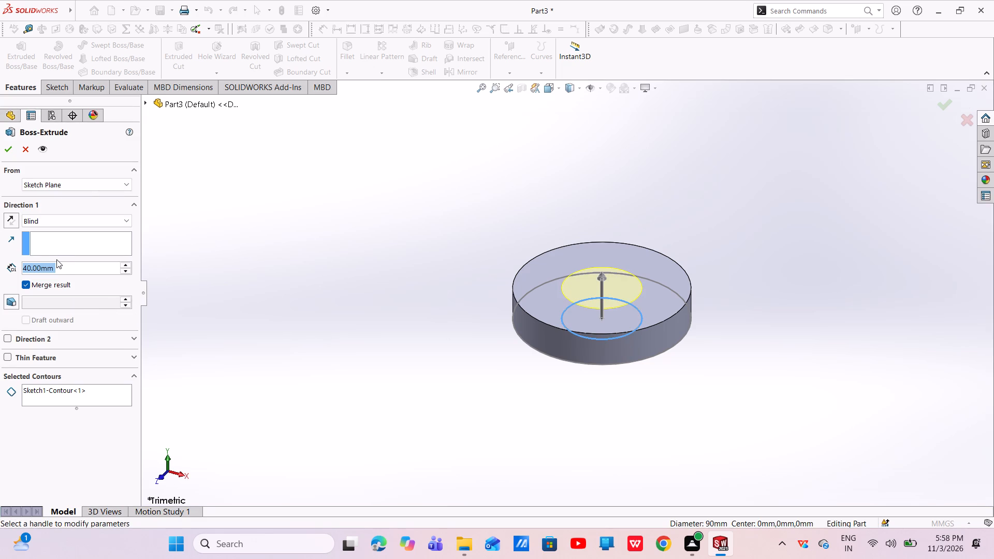
pyautogui.click(125, 266)
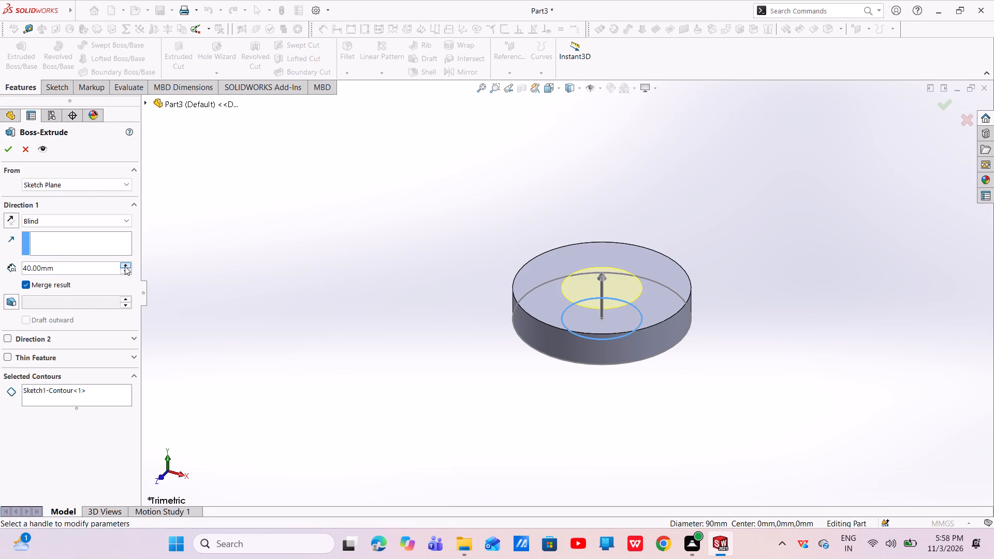
pyautogui.moveTo(125, 266); pyautogui.dragTo(125, 274)
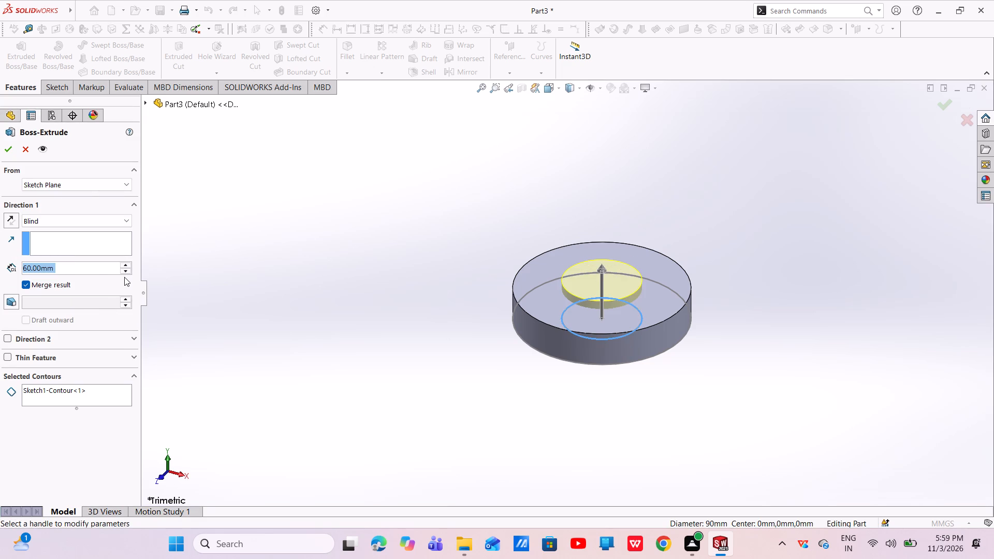
pyautogui.doubleClick(124, 277)
pyautogui.doubleClick(124, 266)
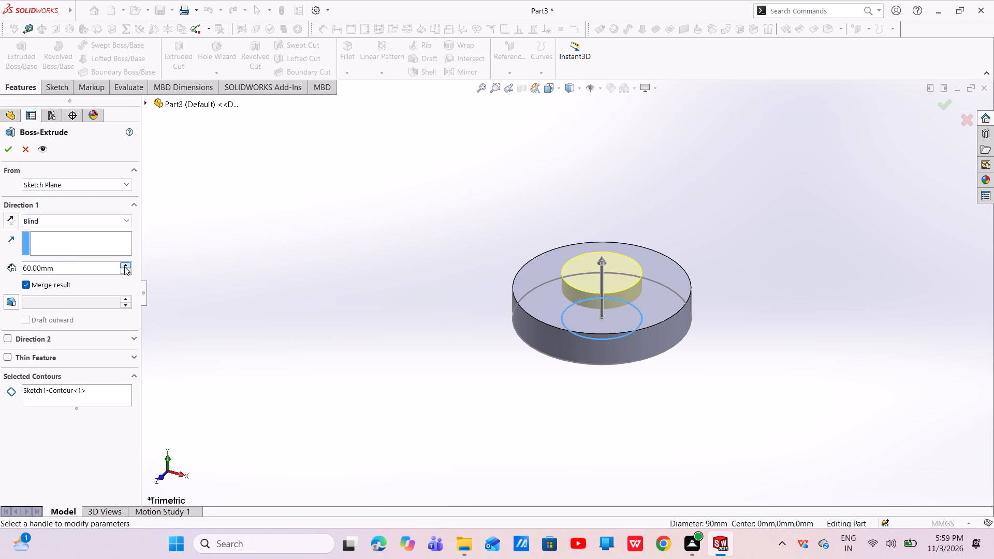
pyautogui.doubleClick(124, 266)
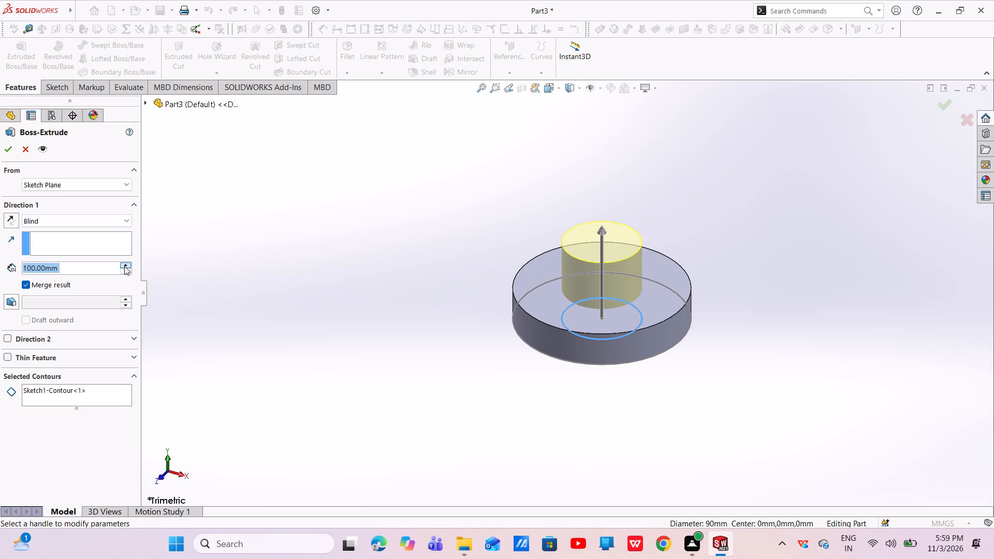
# Set the boss extrusion's start condition to Surface/Face/Plane, using the disc's top face.
pyautogui.click(118, 180)
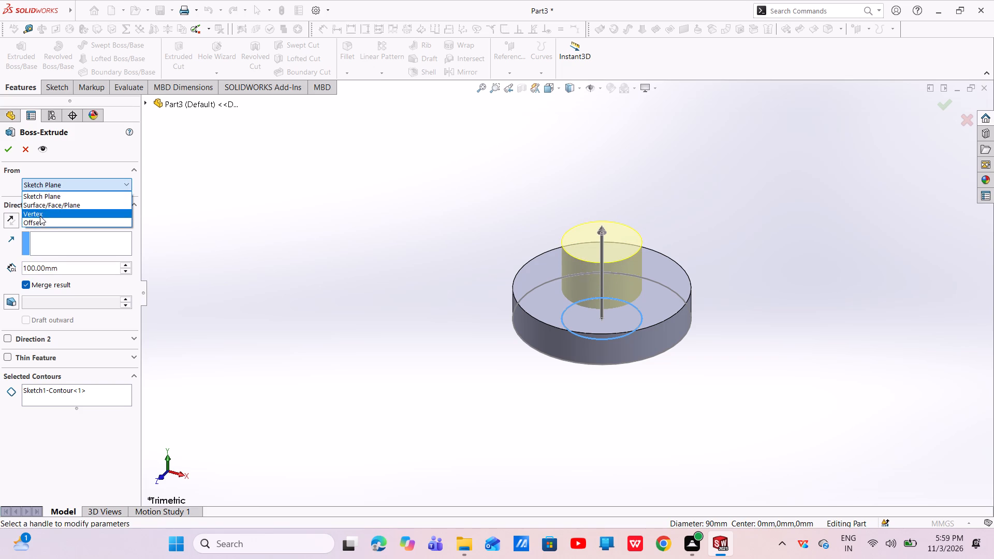
pyautogui.click(46, 207)
pyautogui.click(544, 281)
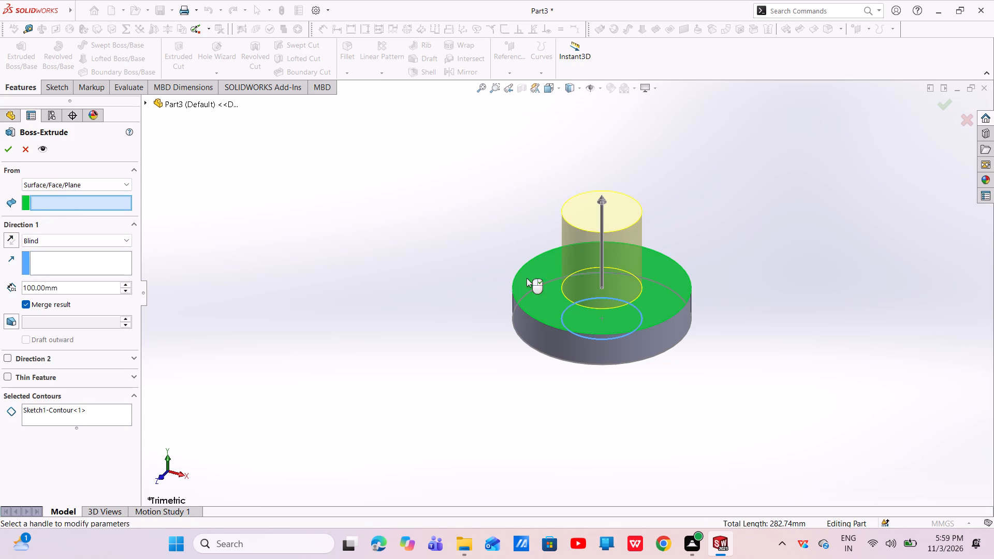
pyautogui.moveTo(576, 342); pyautogui.dragTo(580, 302, button='middle')
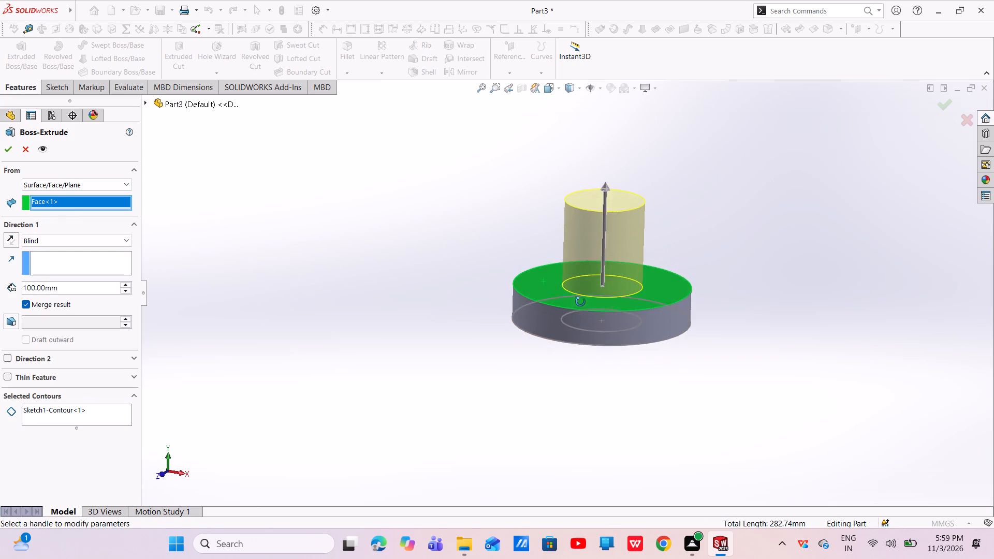
pyautogui.moveTo(580, 302); pyautogui.dragTo(579, 300, button='middle')
pyautogui.scroll(-7, 608, 296)
pyautogui.moveTo(607, 330); pyautogui.dragTo(540, 296, button='middle')
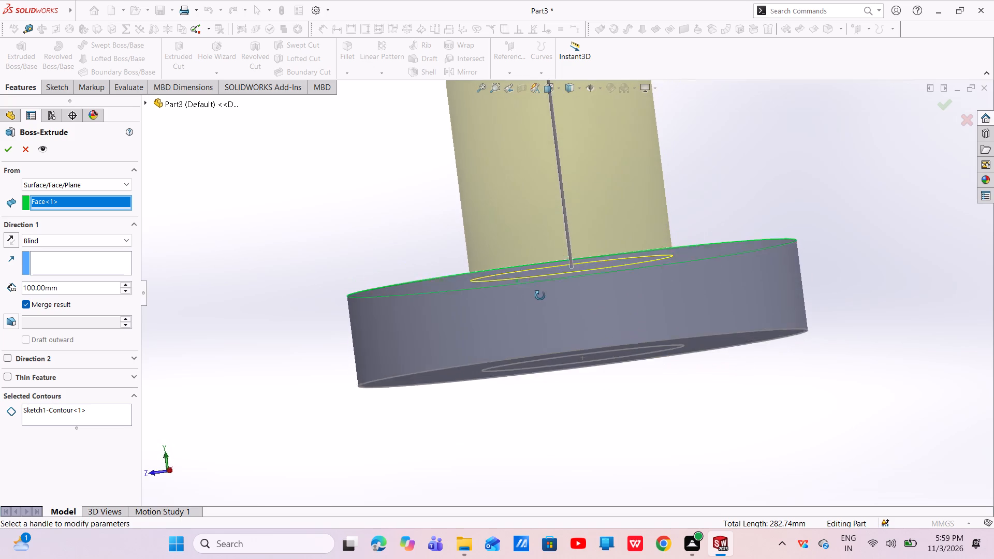
pyautogui.moveTo(540, 296); pyautogui.dragTo(496, 333, button='middle')
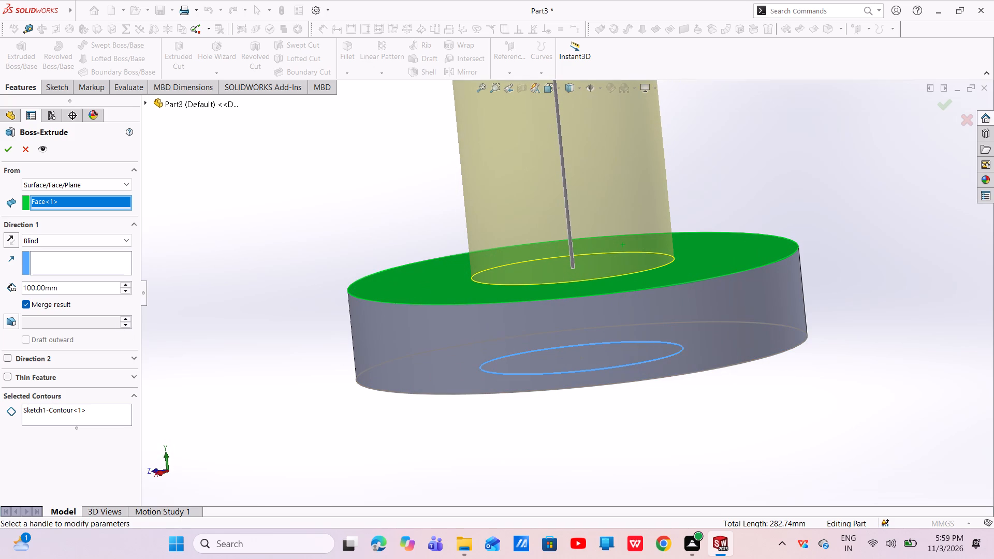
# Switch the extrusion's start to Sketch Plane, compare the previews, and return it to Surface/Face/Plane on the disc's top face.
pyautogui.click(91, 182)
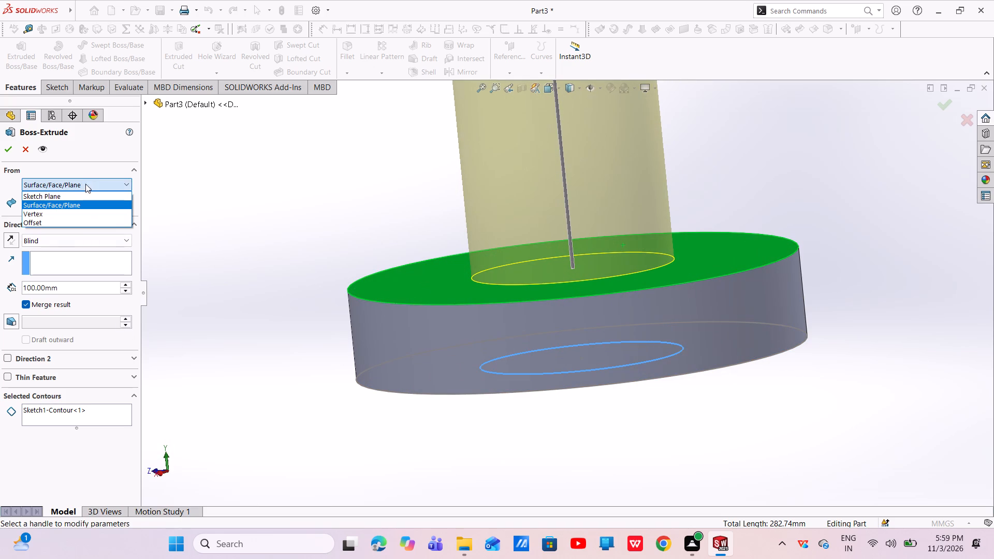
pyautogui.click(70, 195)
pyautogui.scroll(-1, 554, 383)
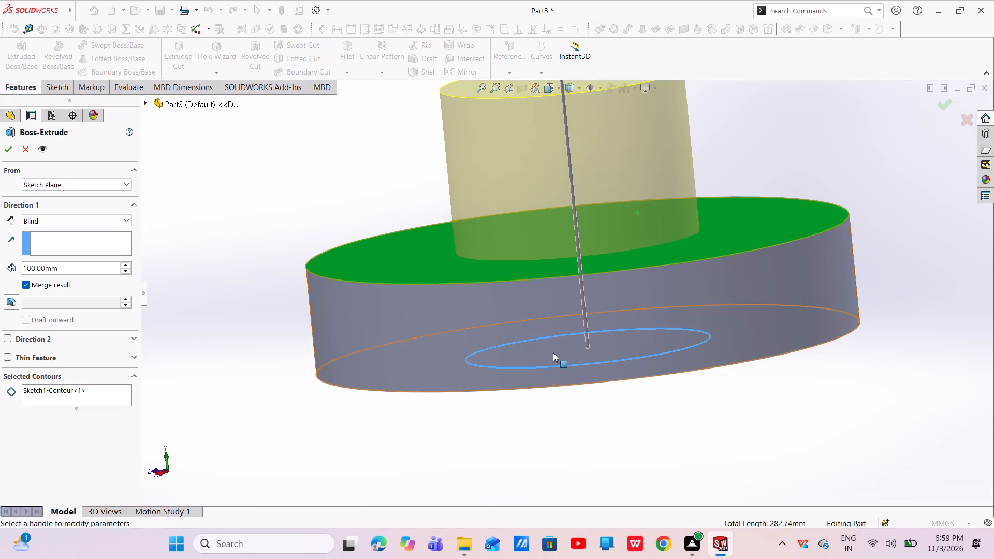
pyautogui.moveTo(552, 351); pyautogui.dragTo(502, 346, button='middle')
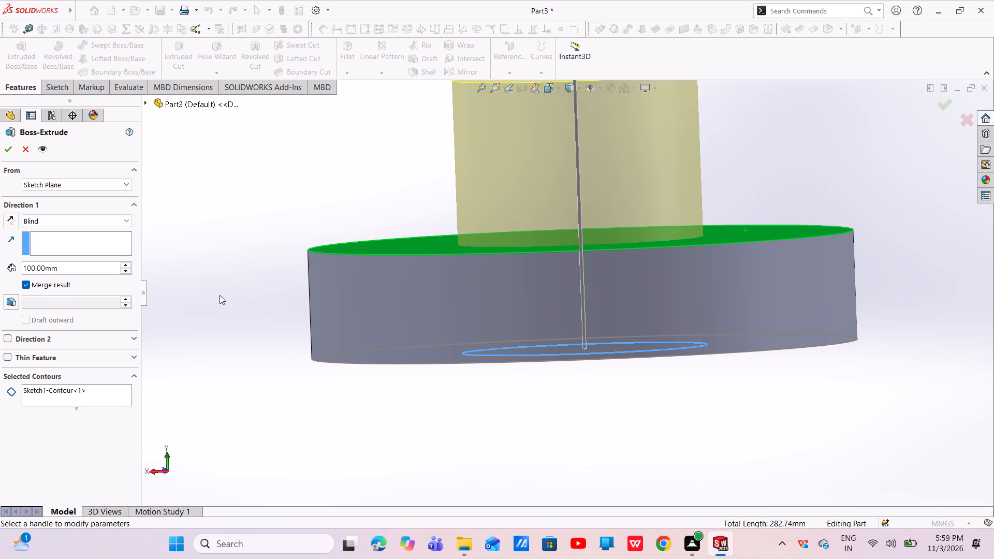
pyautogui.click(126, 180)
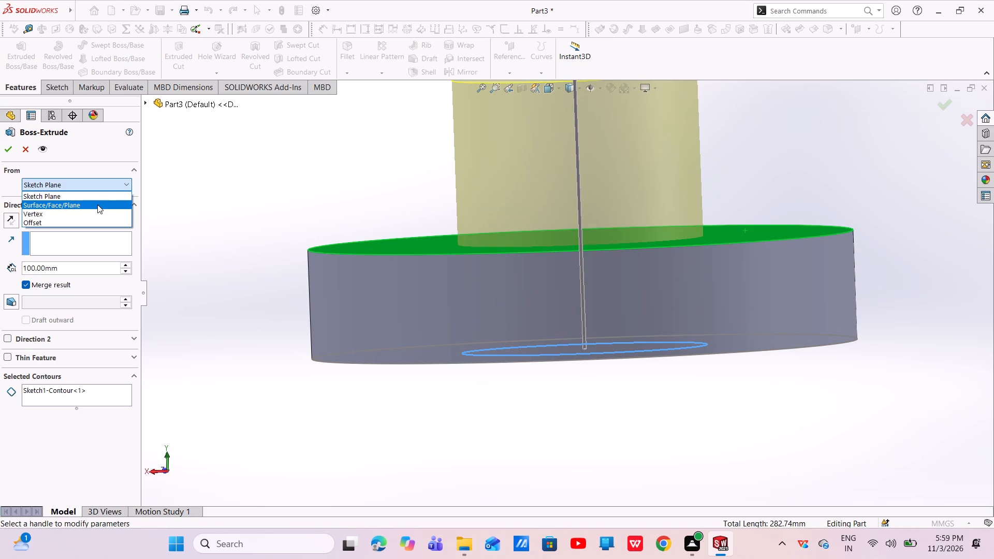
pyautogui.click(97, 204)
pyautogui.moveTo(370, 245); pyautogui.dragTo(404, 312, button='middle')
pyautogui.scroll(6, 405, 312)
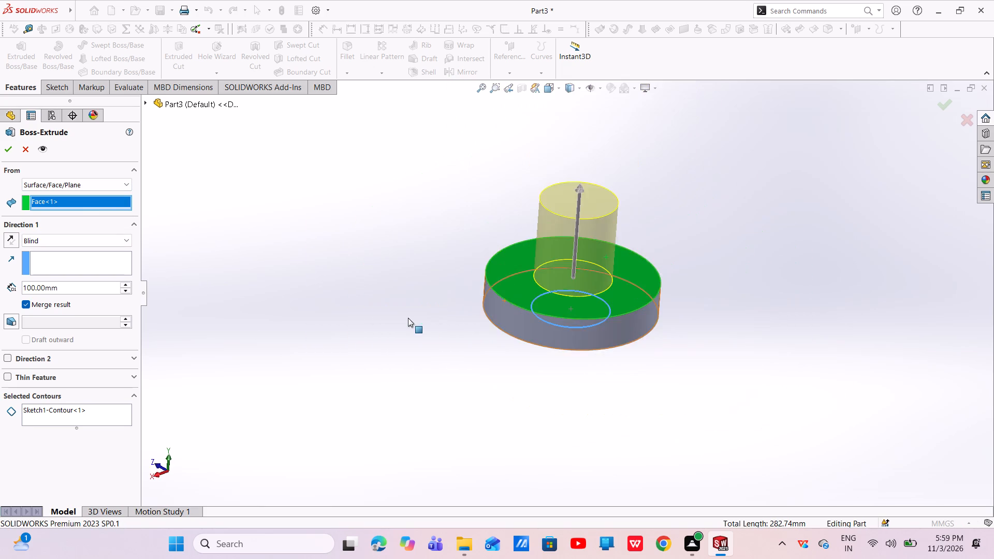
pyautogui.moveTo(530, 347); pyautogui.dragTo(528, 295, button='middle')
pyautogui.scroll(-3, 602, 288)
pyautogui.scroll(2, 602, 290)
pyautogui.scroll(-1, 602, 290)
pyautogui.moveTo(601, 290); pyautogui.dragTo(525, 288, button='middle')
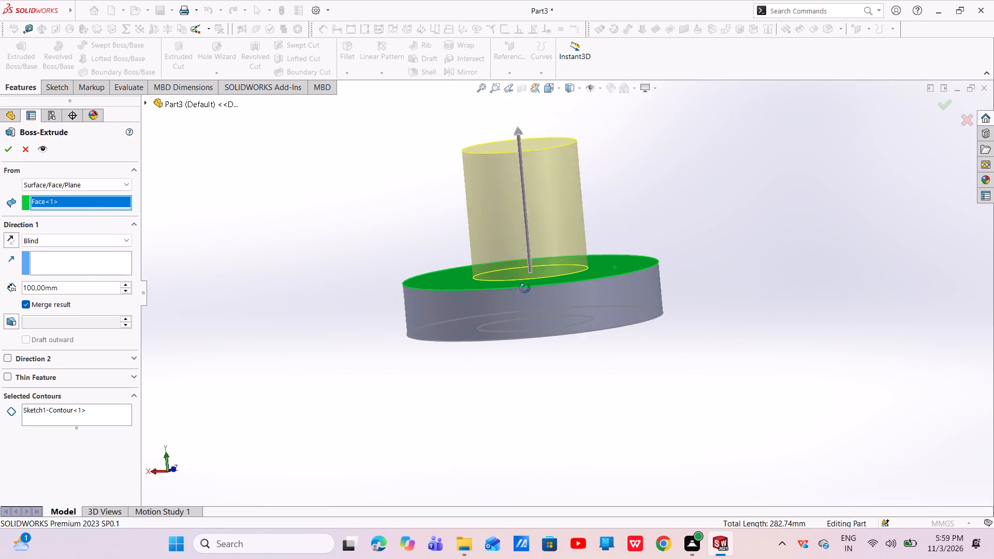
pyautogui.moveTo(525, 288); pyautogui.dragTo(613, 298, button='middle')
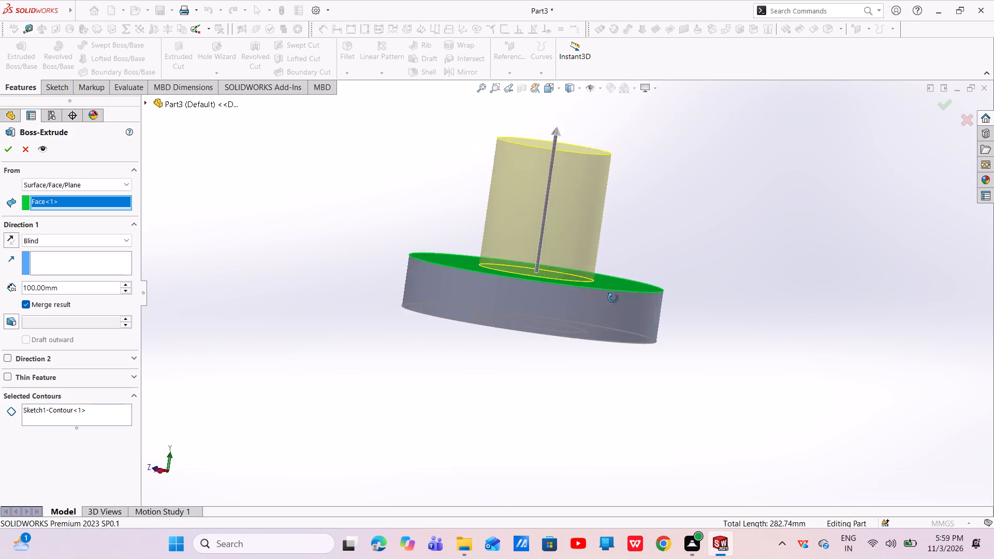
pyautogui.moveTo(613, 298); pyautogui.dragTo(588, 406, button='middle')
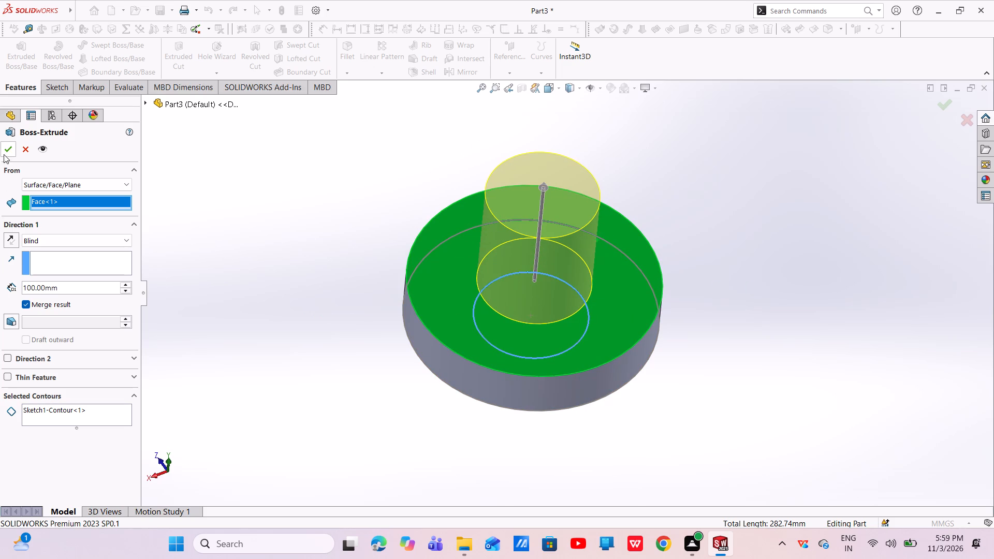
# Accept the 100 mm central boss extrusion starting from the disc's top face.
pyautogui.click(4, 154)
pyautogui.scroll(-4, 515, 293)
pyautogui.scroll(3, 537, 332)
pyautogui.scroll(-1, 537, 332)
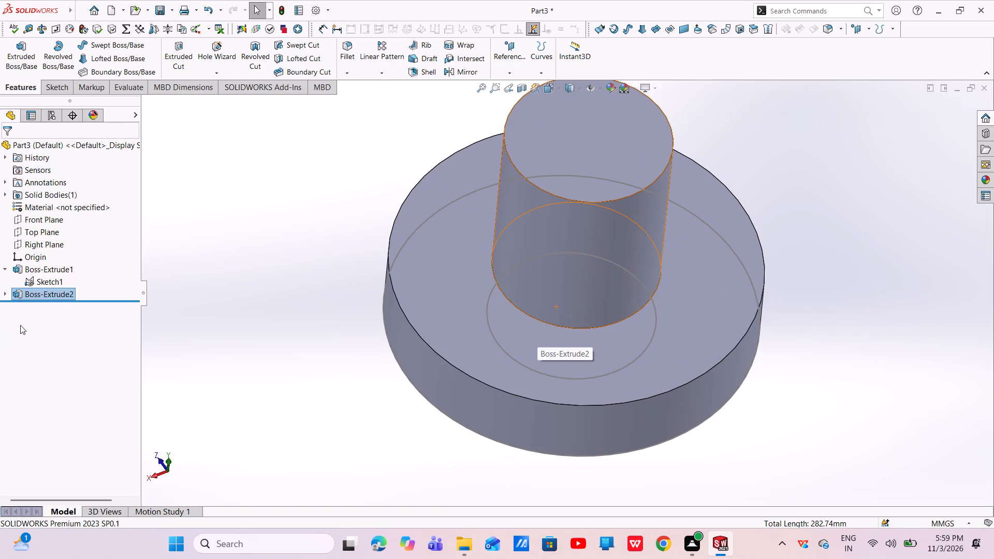
# Hide Sketch1 in the model.
pyautogui.click(40, 282)
pyautogui.click(50, 269)
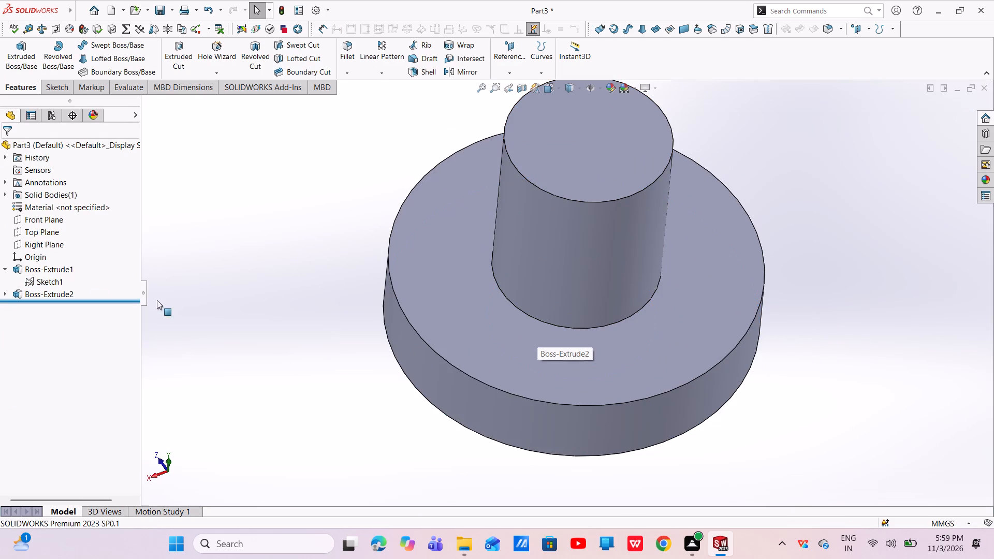
pyautogui.click(275, 314)
# Start a sketch on the disc's top face and draw two centerlines from rim to origin, one horizontal and one oblique, each about 100 mm long.
pyautogui.scroll(3, 604, 335)
pyautogui.moveTo(615, 341); pyautogui.dragTo(619, 257, button='middle')
pyautogui.scroll(-6, 593, 262)
pyautogui.scroll(3, 593, 263)
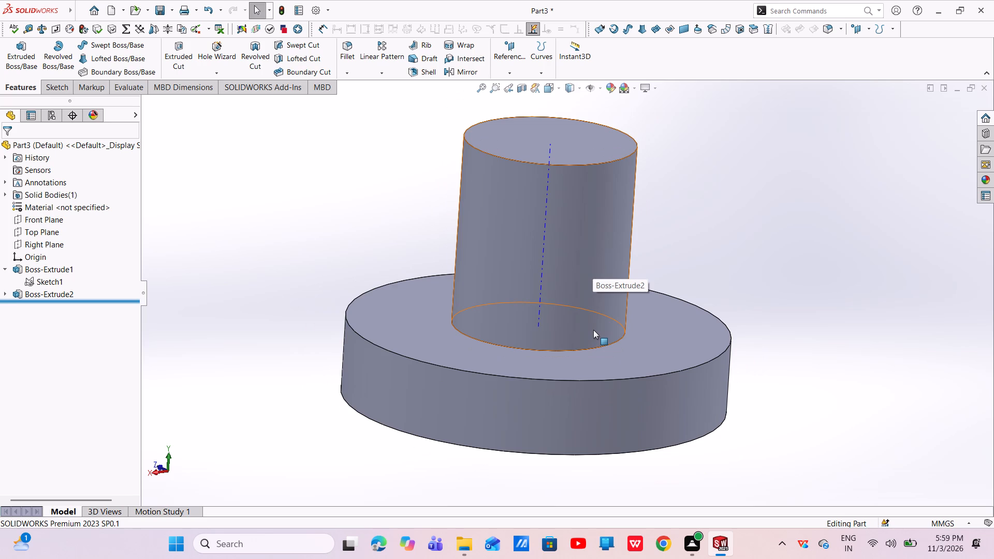
pyautogui.click(373, 328)
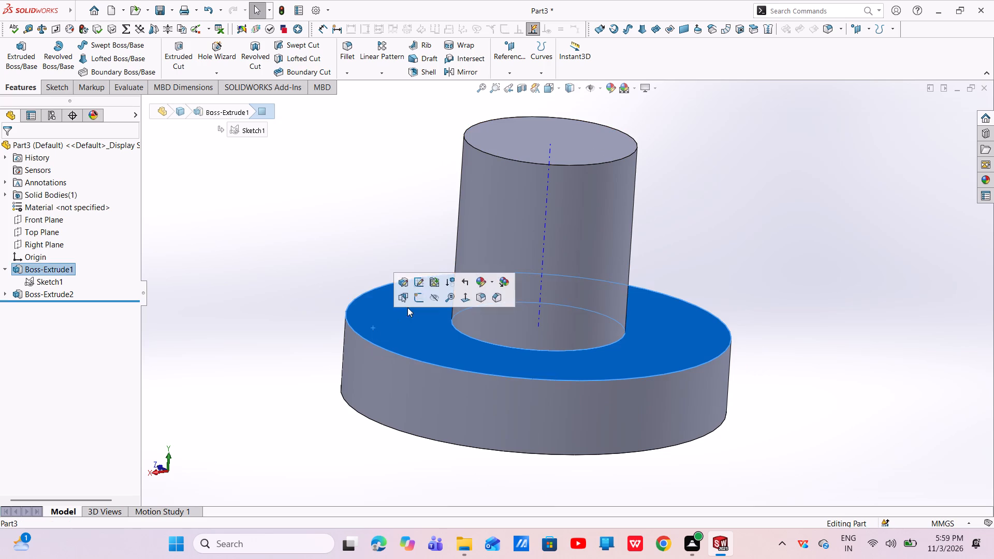
pyautogui.click(418, 292)
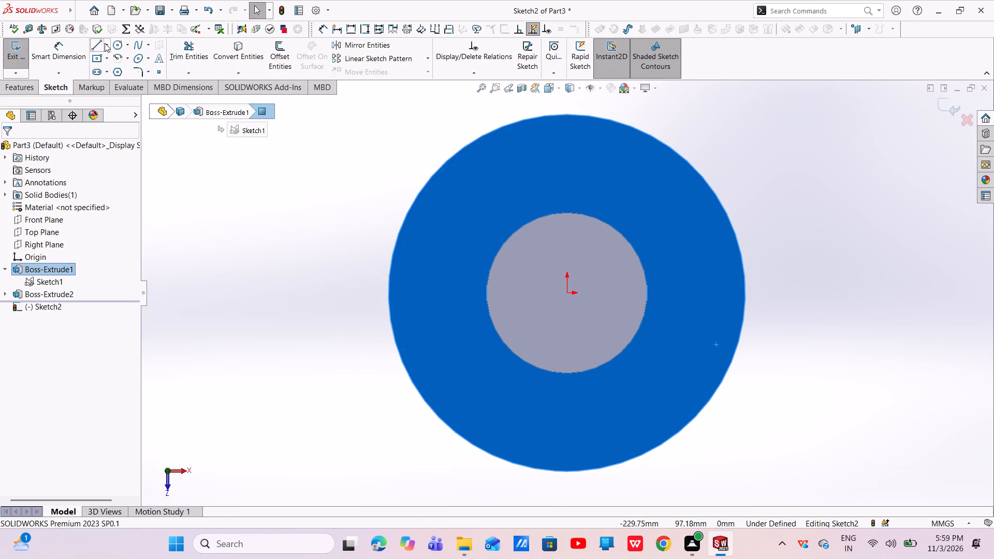
pyautogui.click(105, 42)
pyautogui.click(109, 66)
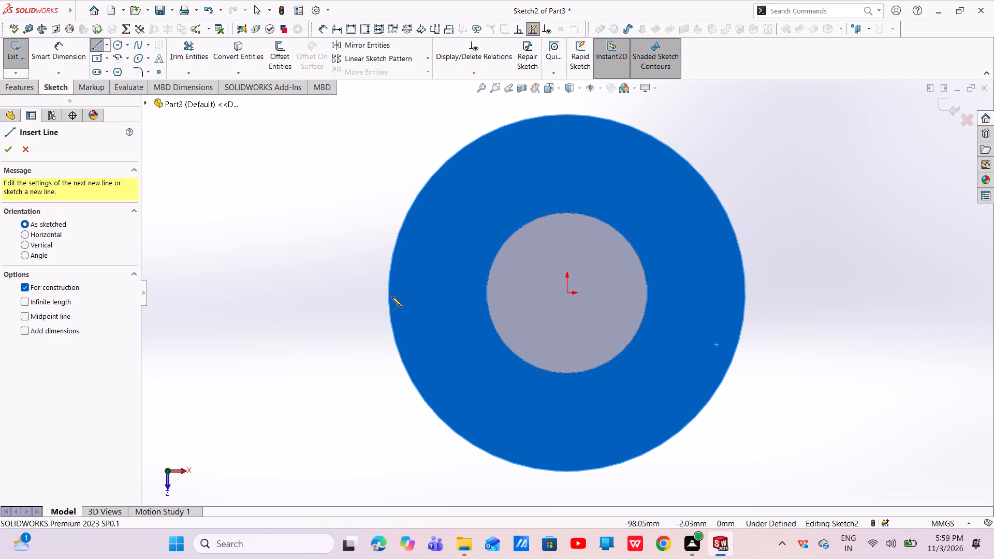
pyautogui.click(387, 292)
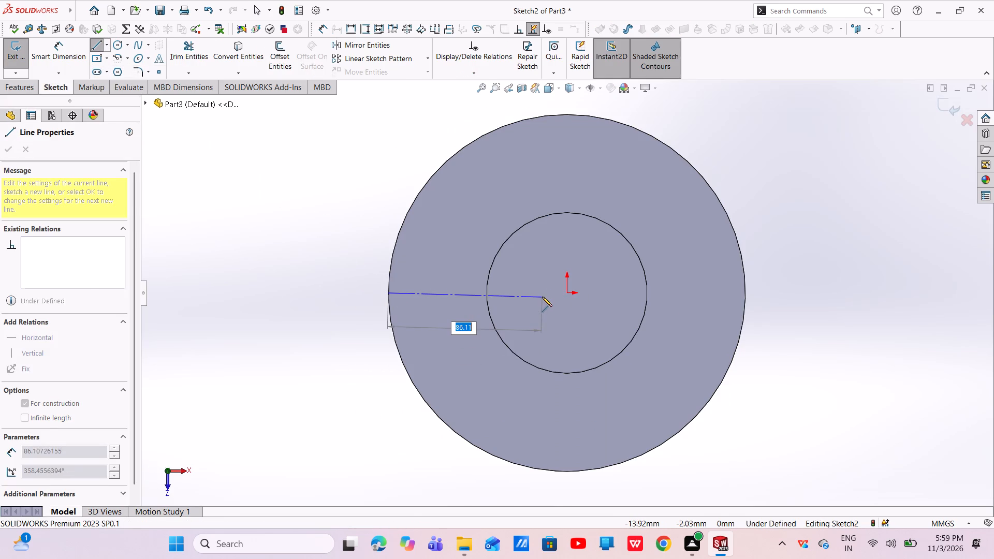
pyautogui.click(565, 291)
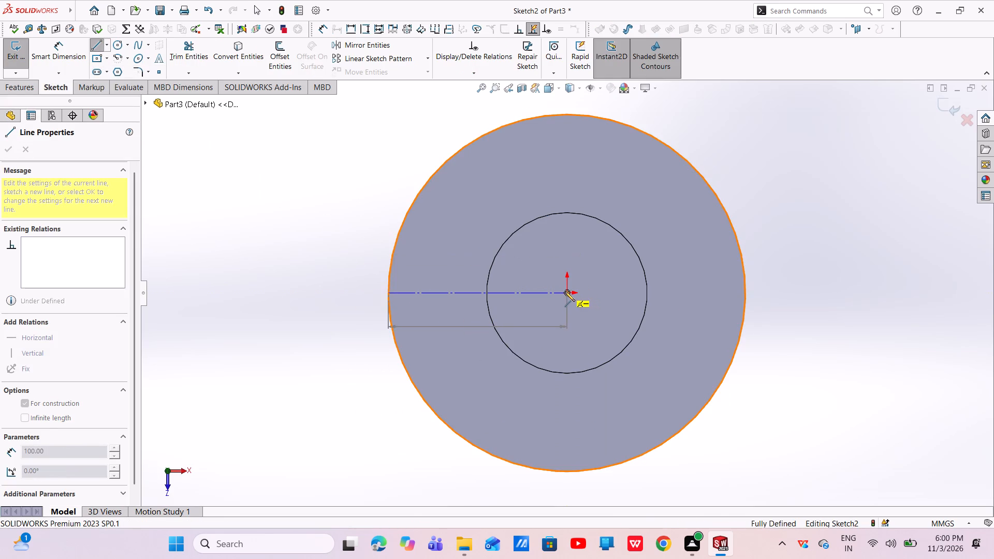
pyautogui.click(425, 184)
pyautogui.rightClick(426, 184)
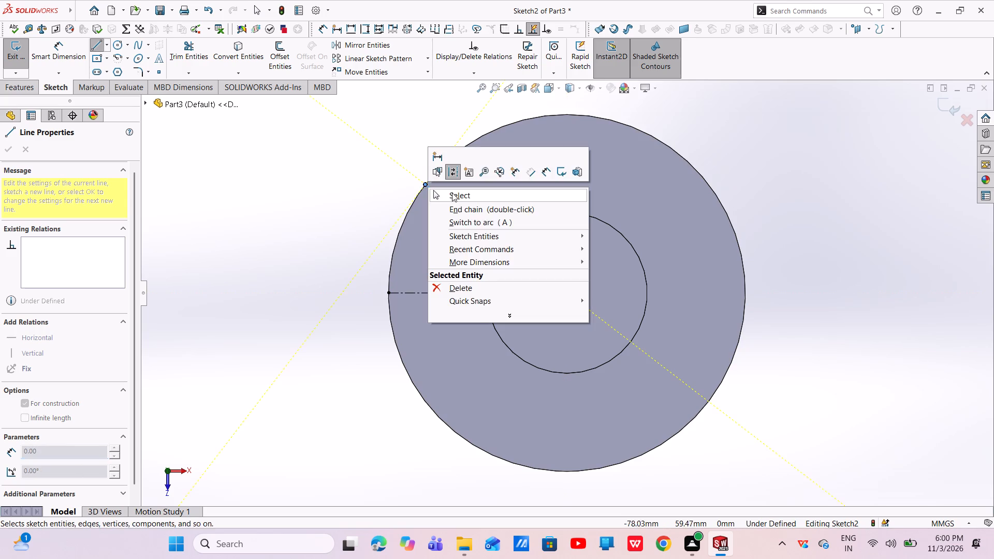
pyautogui.click(452, 193)
# Dimension the angle between the horizontal and oblique centerlines as 45°.
pyautogui.click(70, 46)
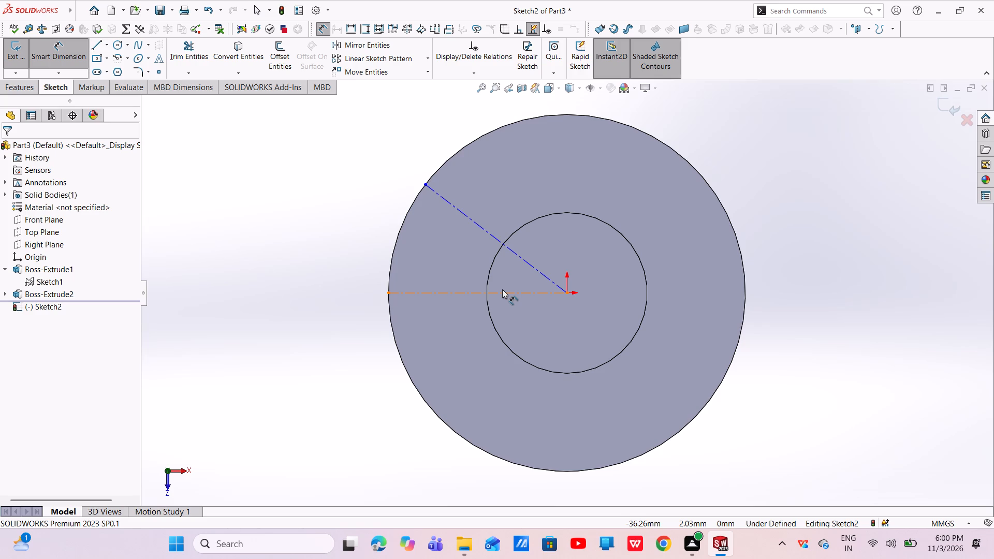
pyautogui.click(455, 292)
pyautogui.click(526, 259)
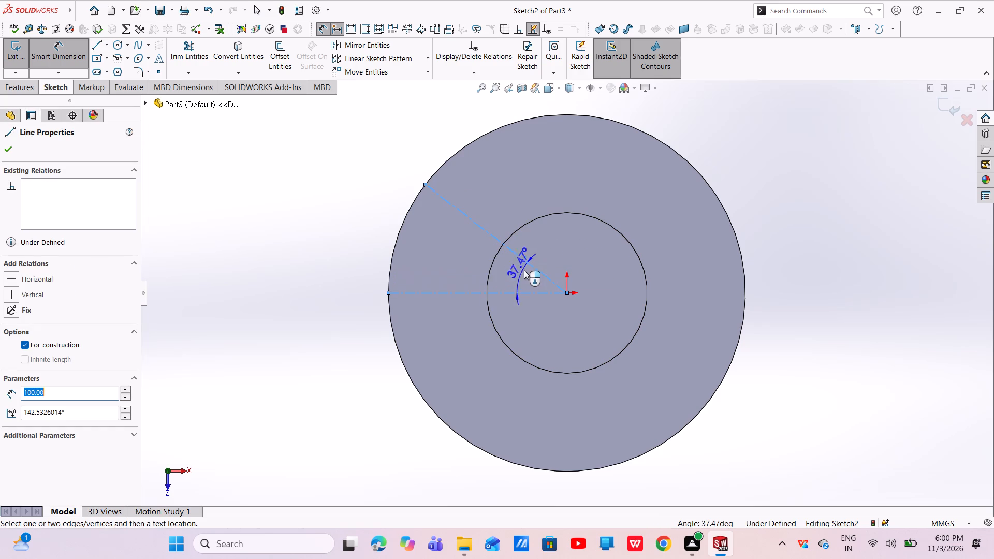
pyautogui.click(521, 277)
pyautogui.press('BackSpace')
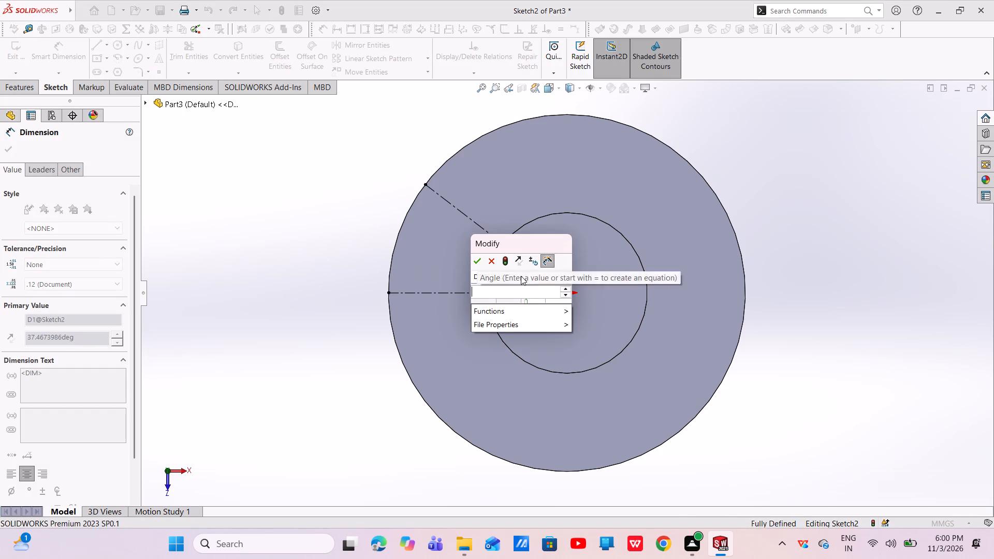
pyautogui.write('45')
pyautogui.press('Return')
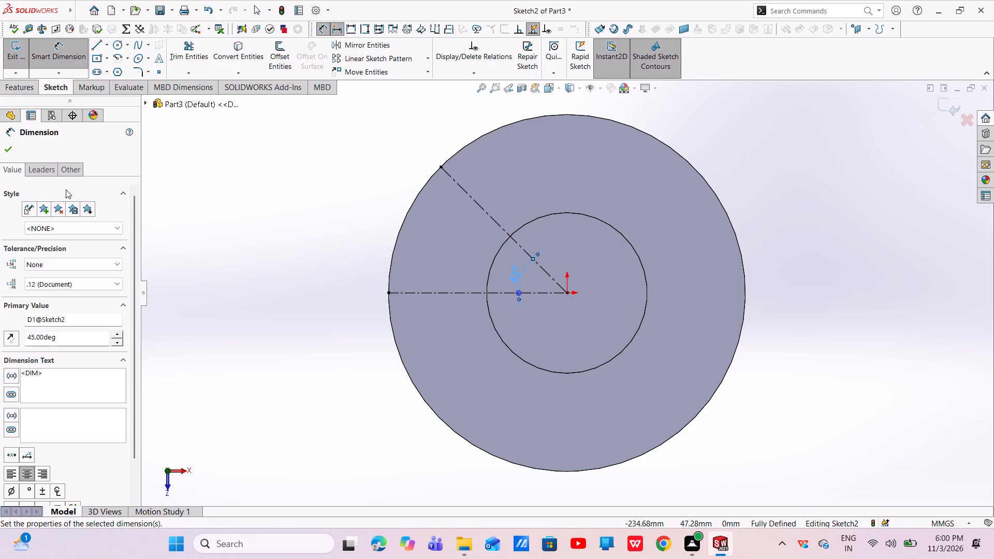
pyautogui.click(6, 152)
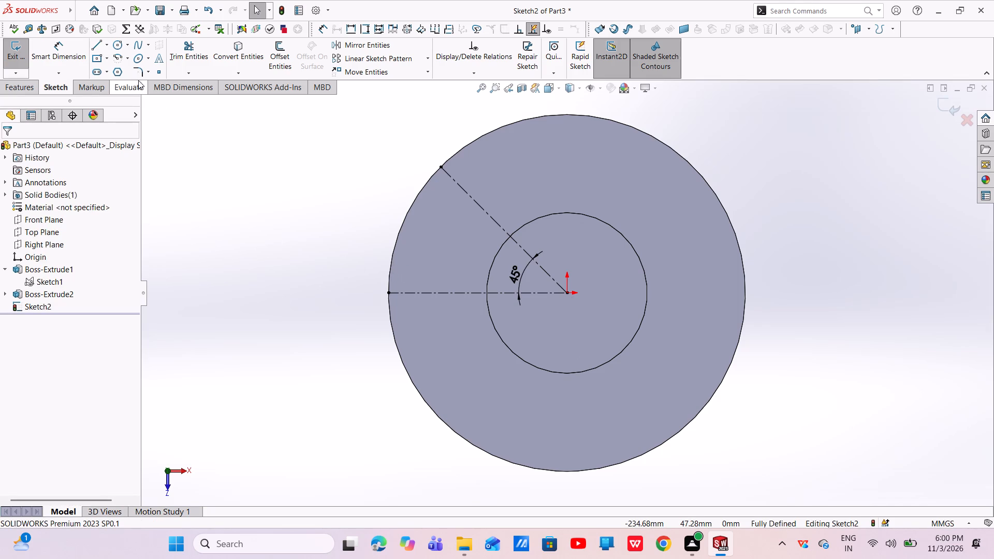
# Sketch a straight slot along the oblique centerline from its rim end inward, about 69 mm between centres and 43 mm wide.
pyautogui.click(97, 70)
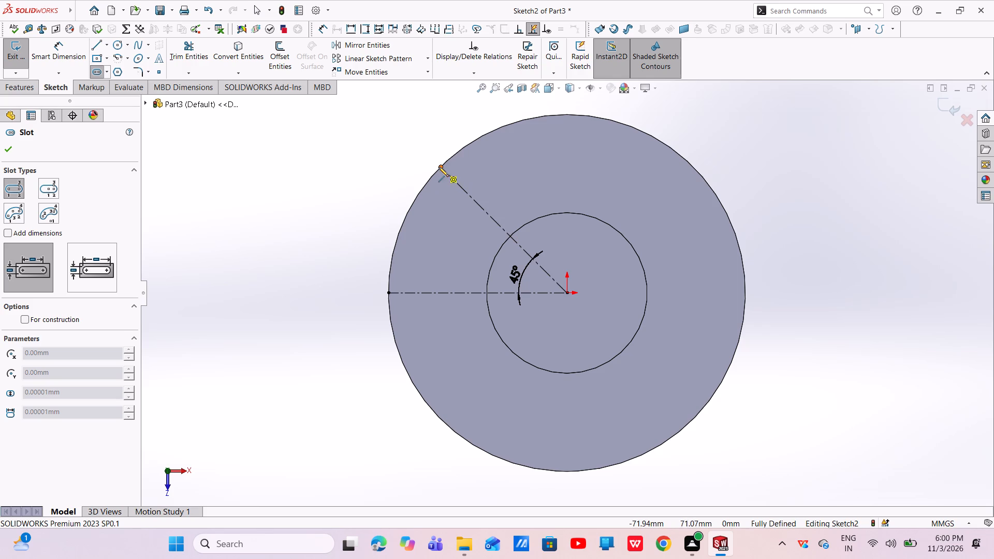
pyautogui.click(438, 167)
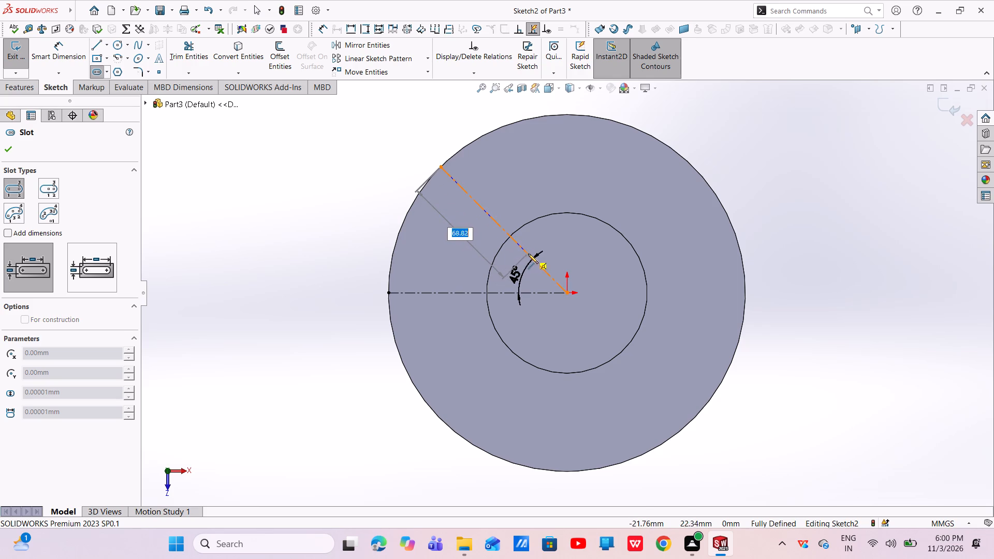
pyautogui.click(528, 254)
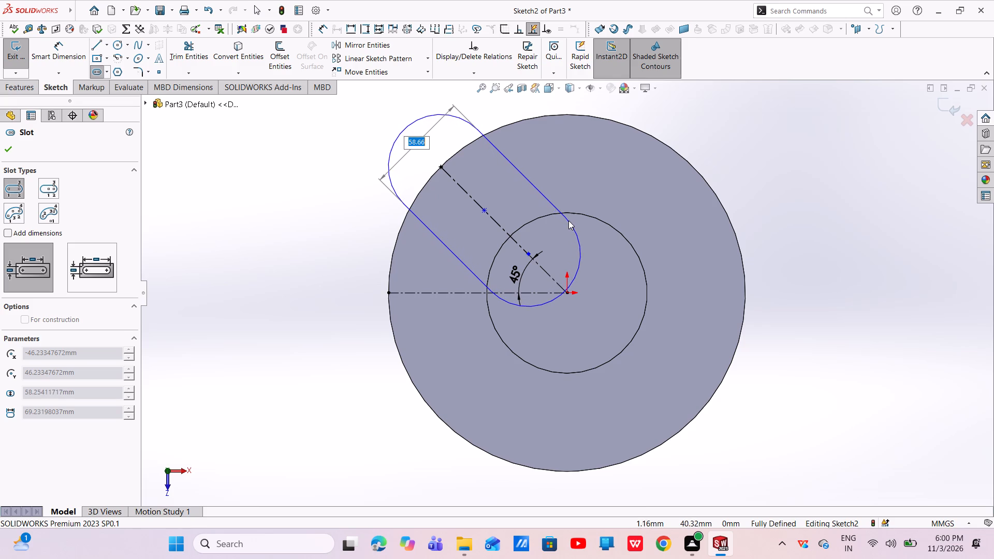
pyautogui.click(556, 228)
pyautogui.rightClick(556, 227)
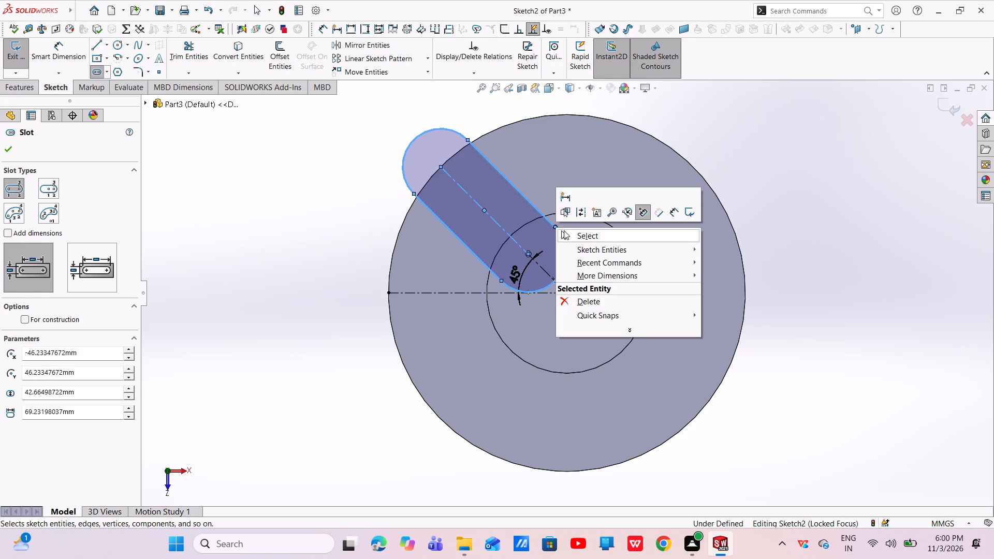
pyautogui.click(565, 231)
# Dimension the radius of the slot's outer end arc as 25 mm.
pyautogui.click(72, 63)
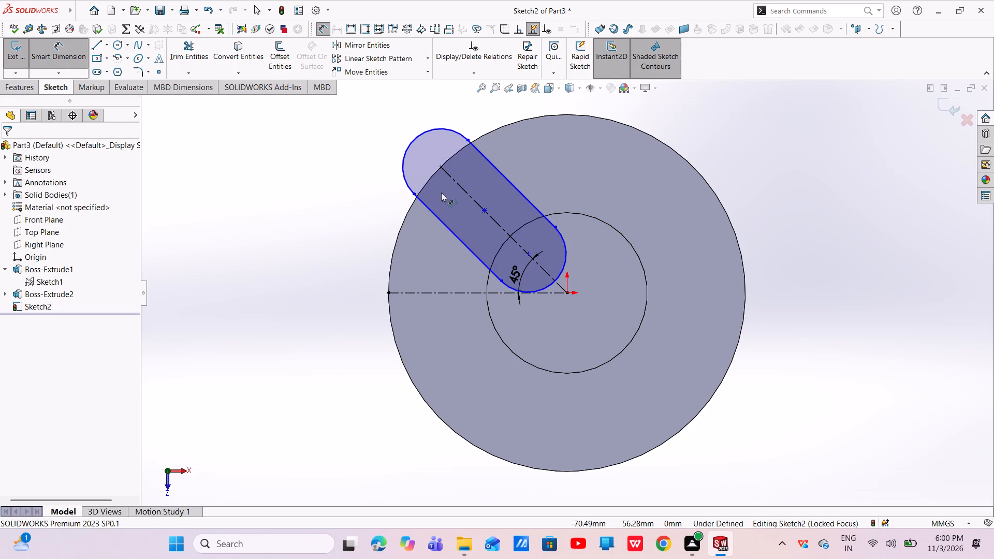
pyautogui.click(402, 167)
pyautogui.click(357, 170)
pyautogui.press('BackSpace')
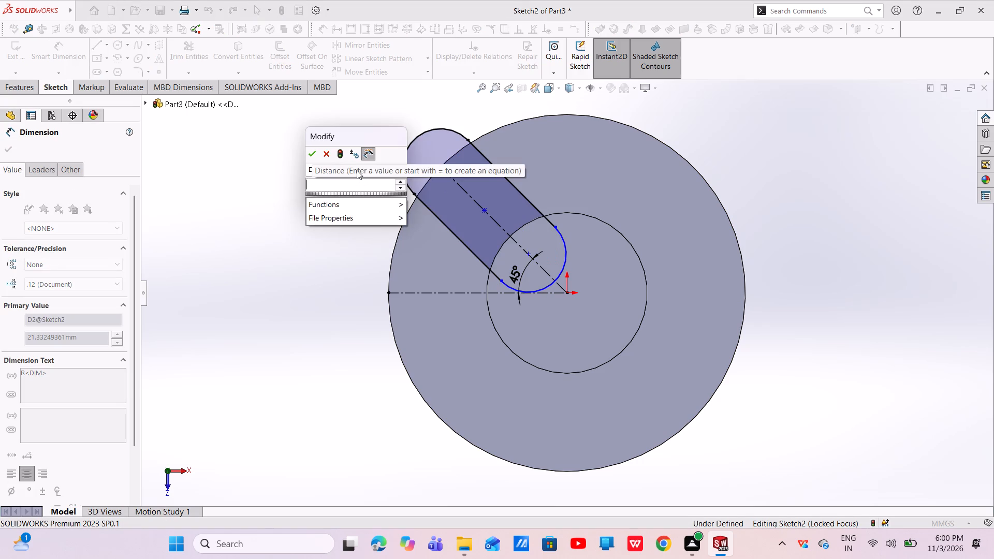
pyautogui.write('25')
pyautogui.press('Return')
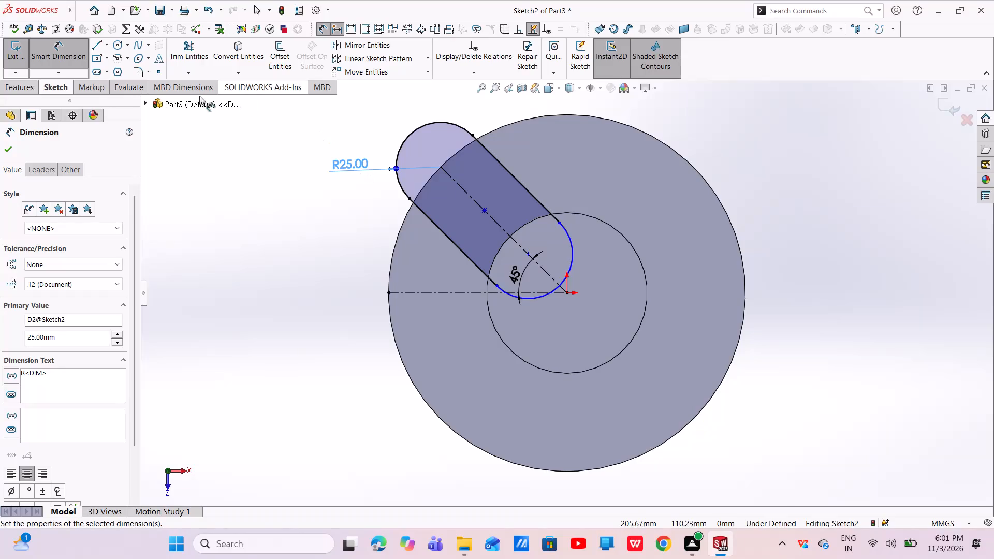
# Add an aligned driven dimension between the origin and the slot's outer arc centre on the rim.
pyautogui.click(565, 292)
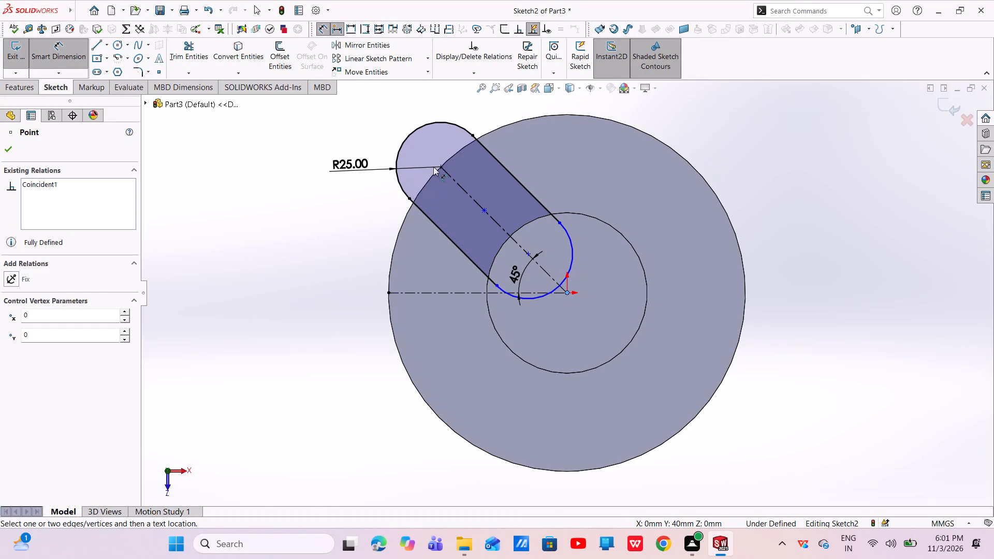
pyautogui.click(443, 167)
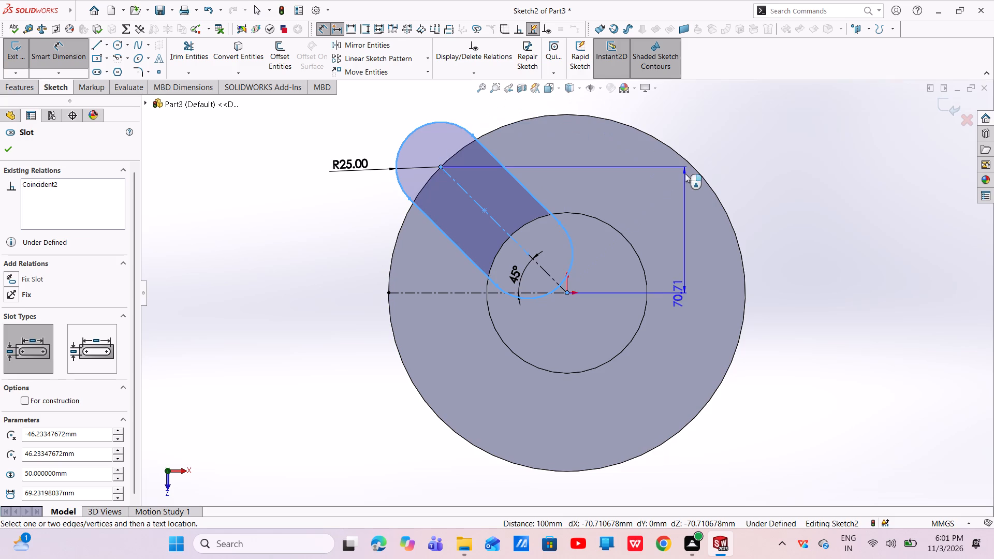
pyautogui.click(654, 131)
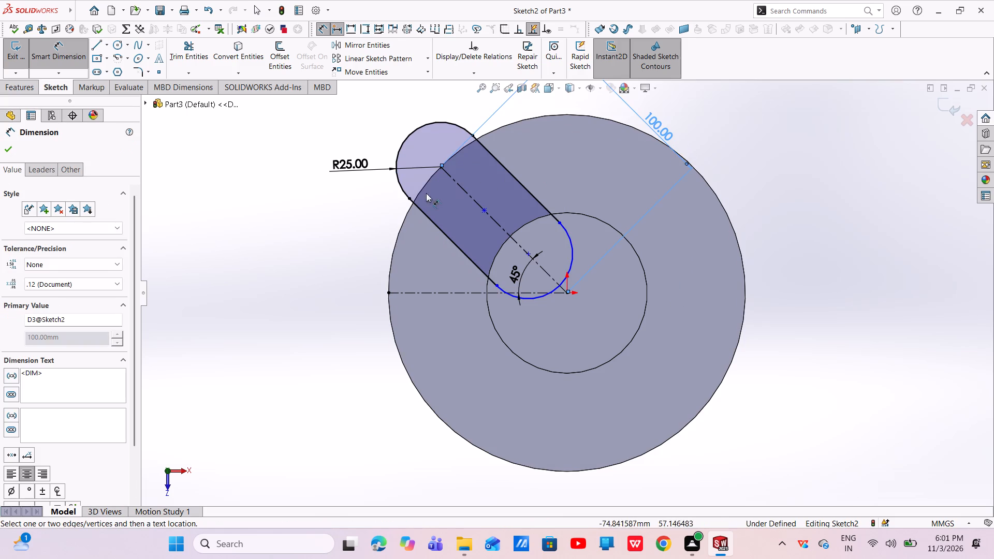
pyautogui.click(8, 150)
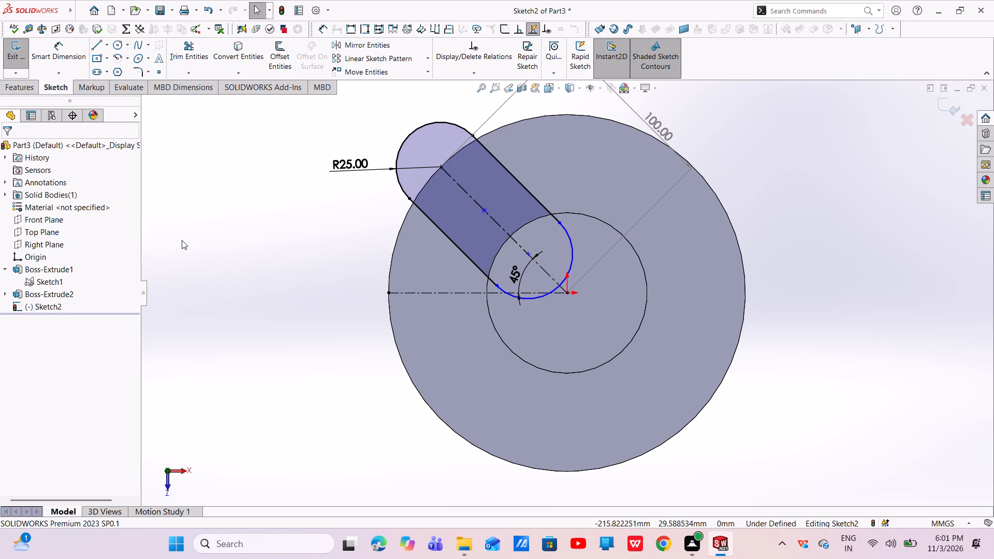
# Dimension the distance between the slot's two arc centres as 70 mm.
pyautogui.click(62, 55)
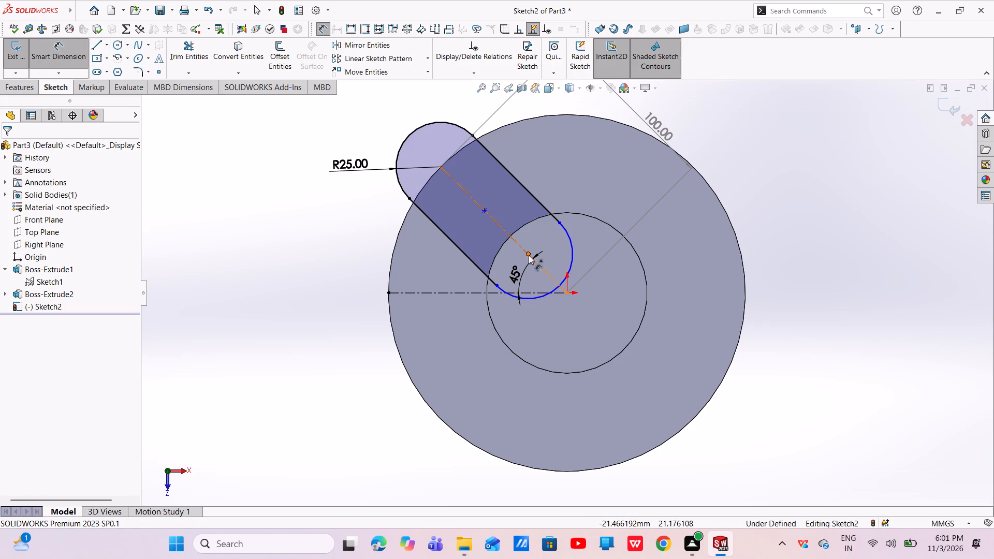
pyautogui.click(529, 255)
pyautogui.click(440, 167)
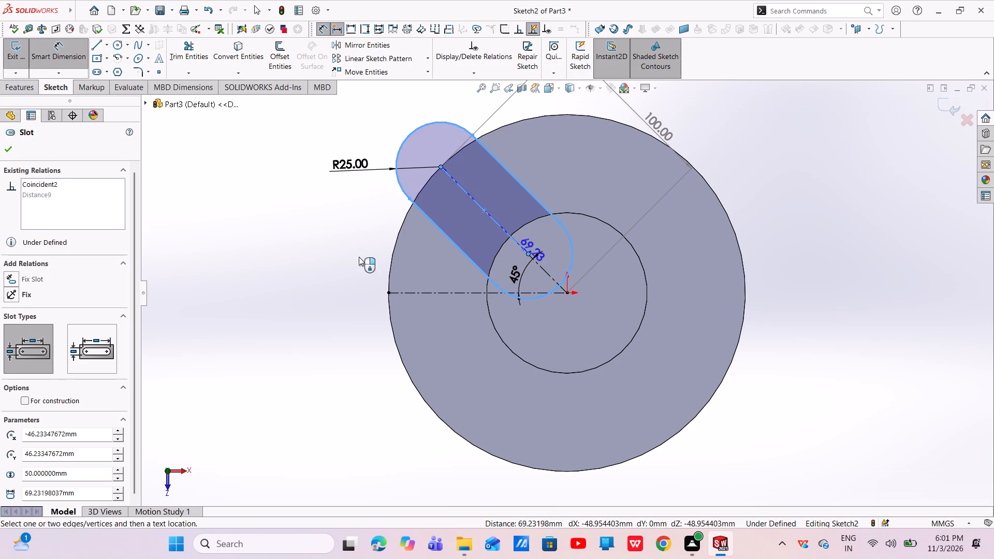
pyautogui.click(382, 274)
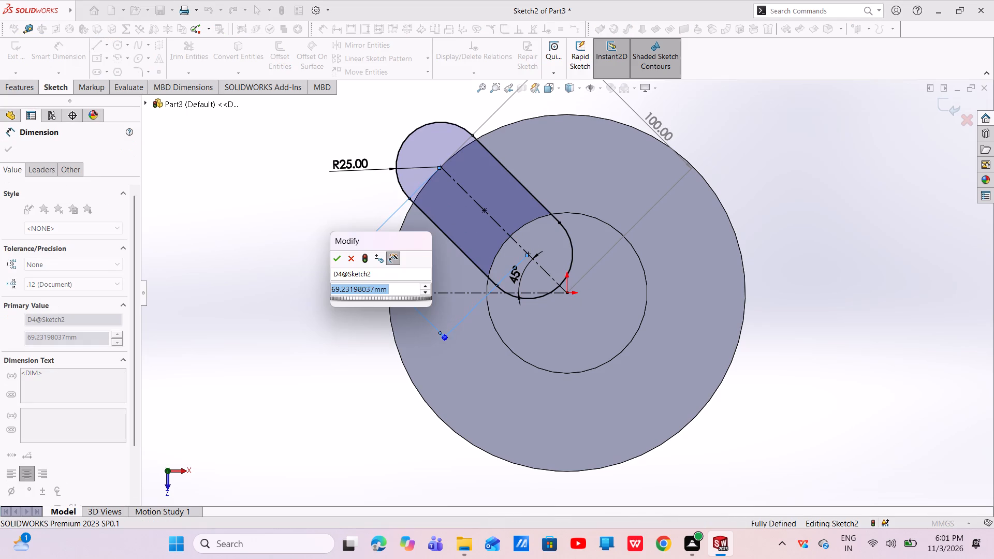
pyautogui.press('BackSpace')
pyautogui.write('70')
pyautogui.press('Return')
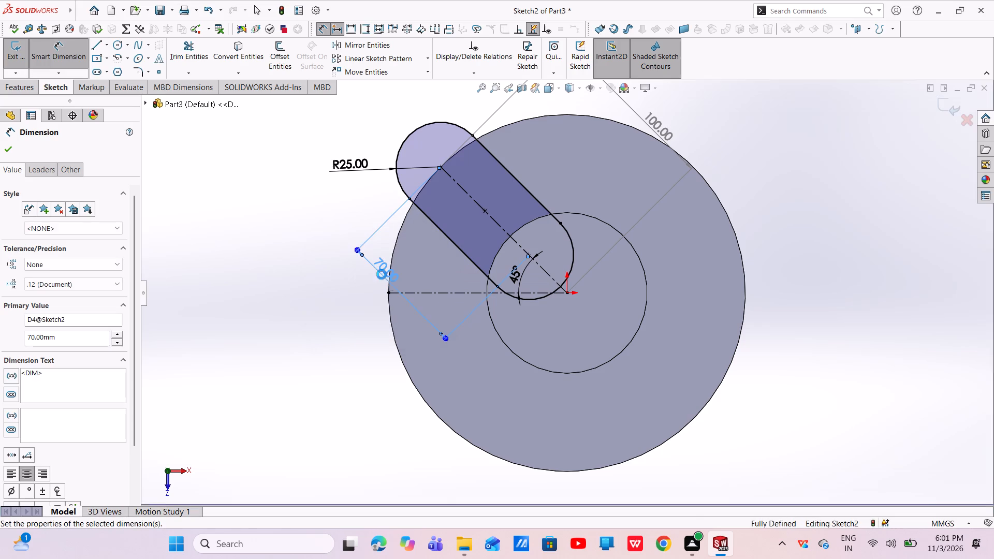
pyautogui.click(3, 149)
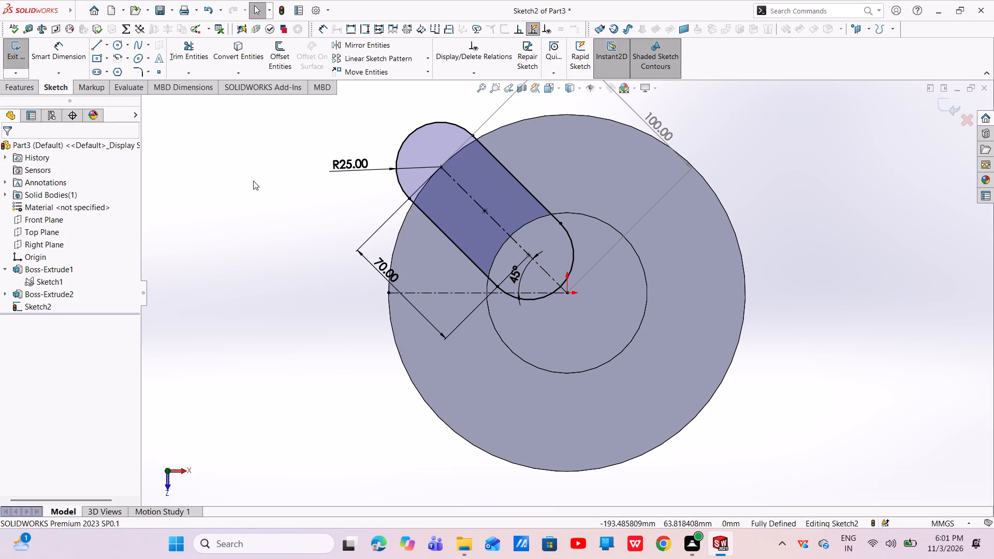
# Set up a Blind Boss-Extrude of the slot sketch upward from the disc's top face with a depth of 60 mm.
pyautogui.scroll(1, 462, 184)
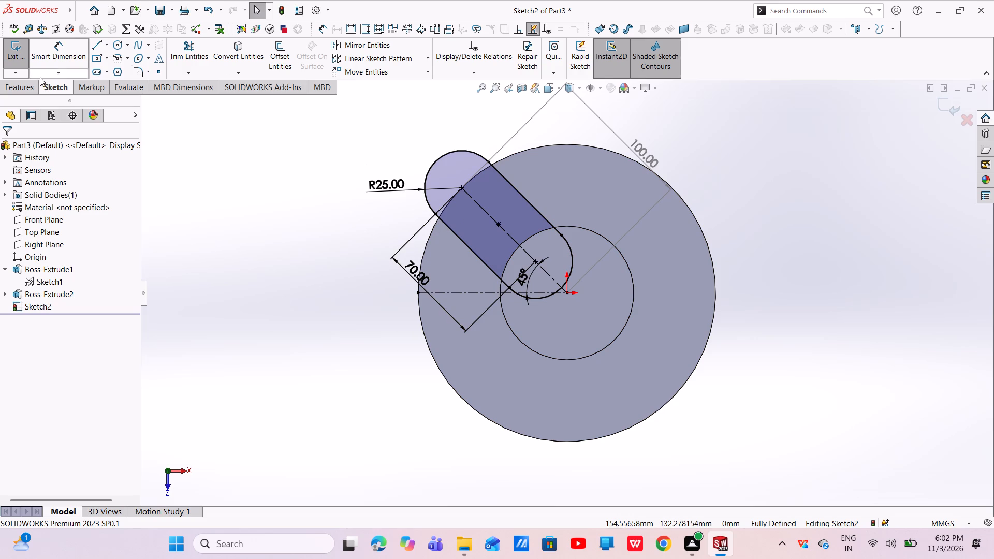
pyautogui.click(21, 82)
pyautogui.click(20, 66)
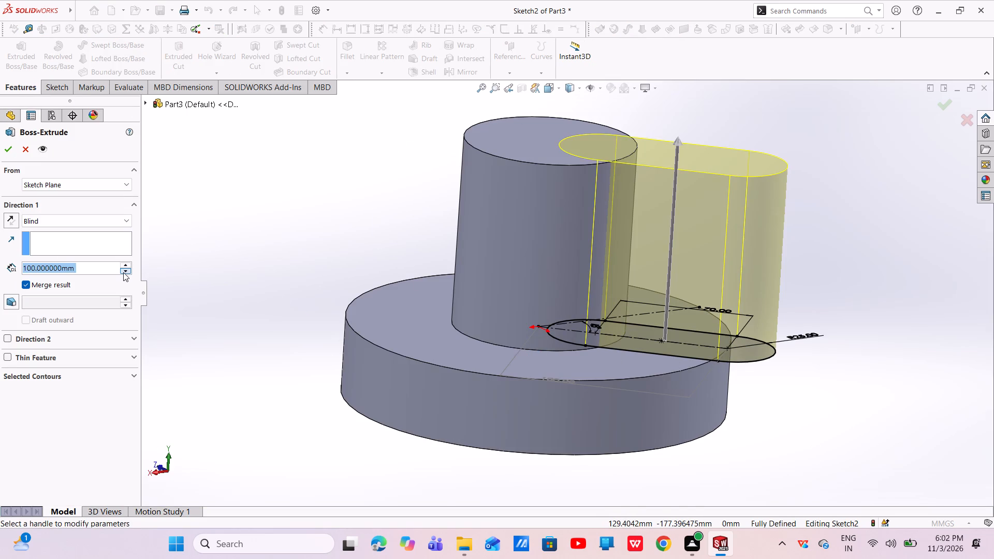
pyautogui.click(123, 272)
pyautogui.click(123, 272)
pyautogui.click(123, 272)
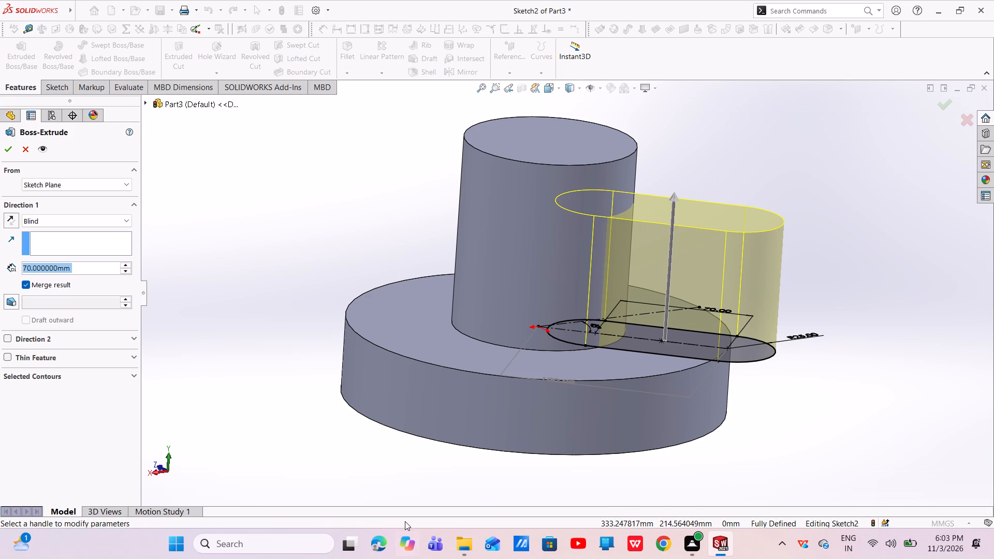
pyautogui.click(122, 272)
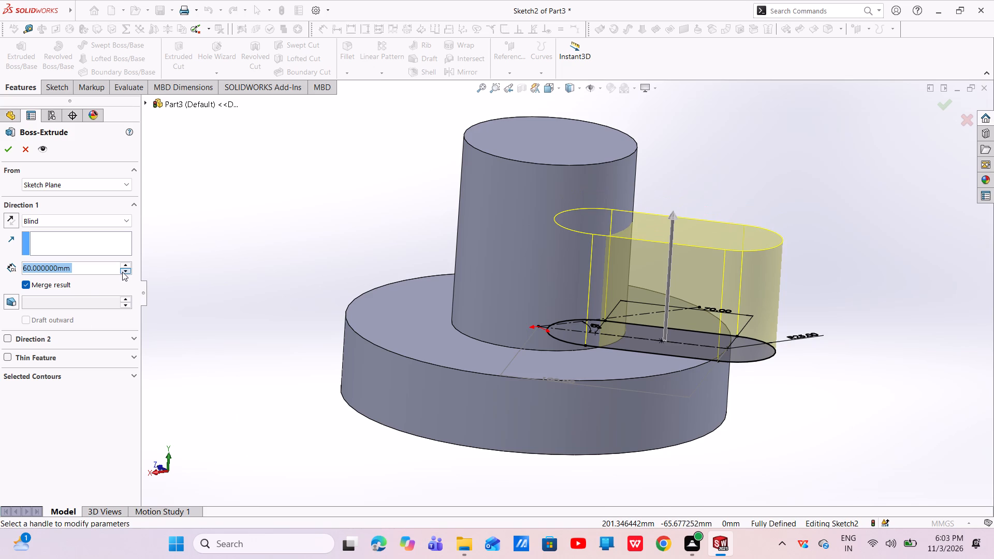
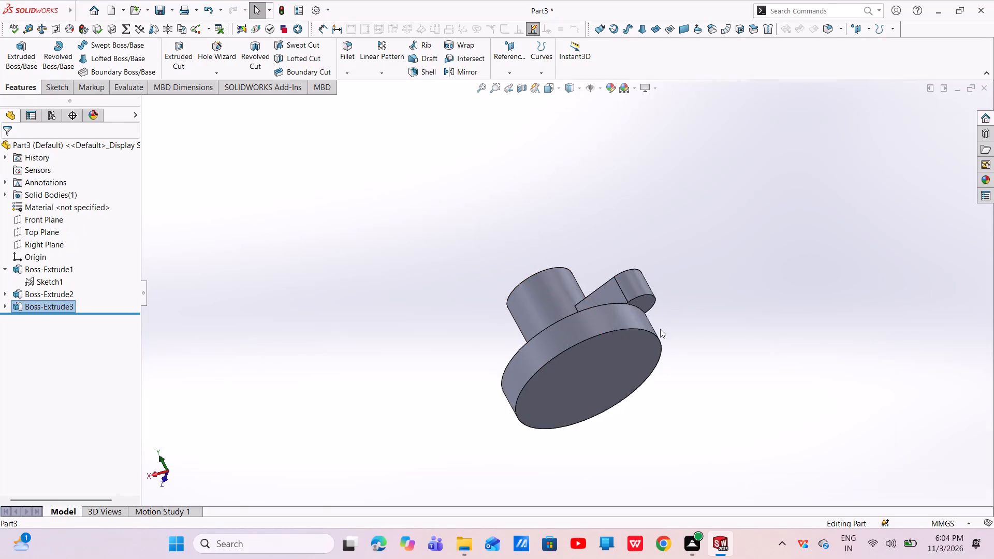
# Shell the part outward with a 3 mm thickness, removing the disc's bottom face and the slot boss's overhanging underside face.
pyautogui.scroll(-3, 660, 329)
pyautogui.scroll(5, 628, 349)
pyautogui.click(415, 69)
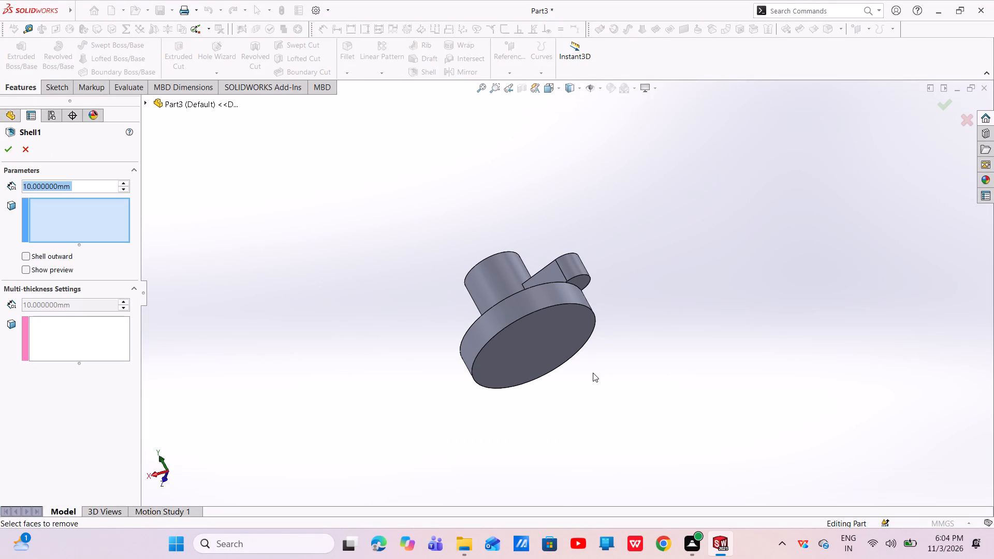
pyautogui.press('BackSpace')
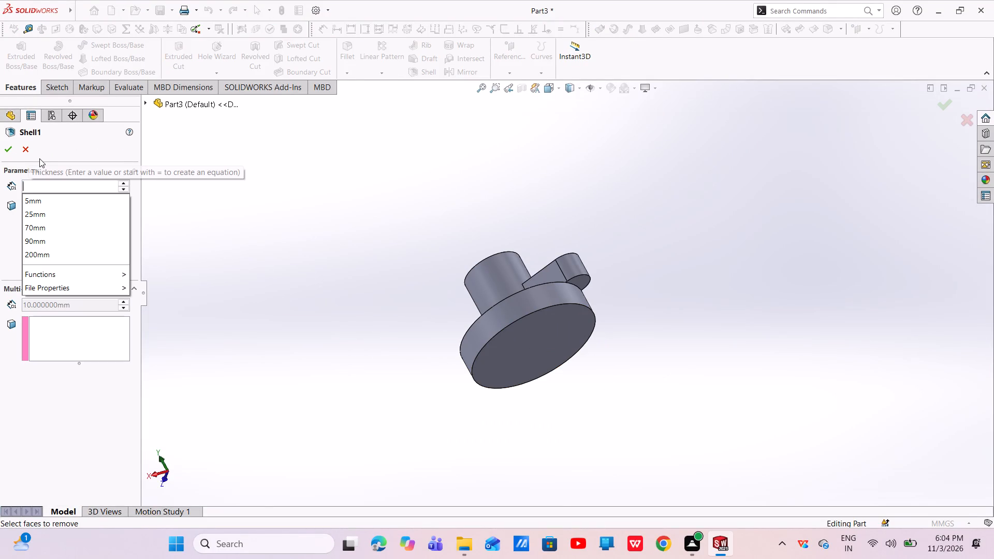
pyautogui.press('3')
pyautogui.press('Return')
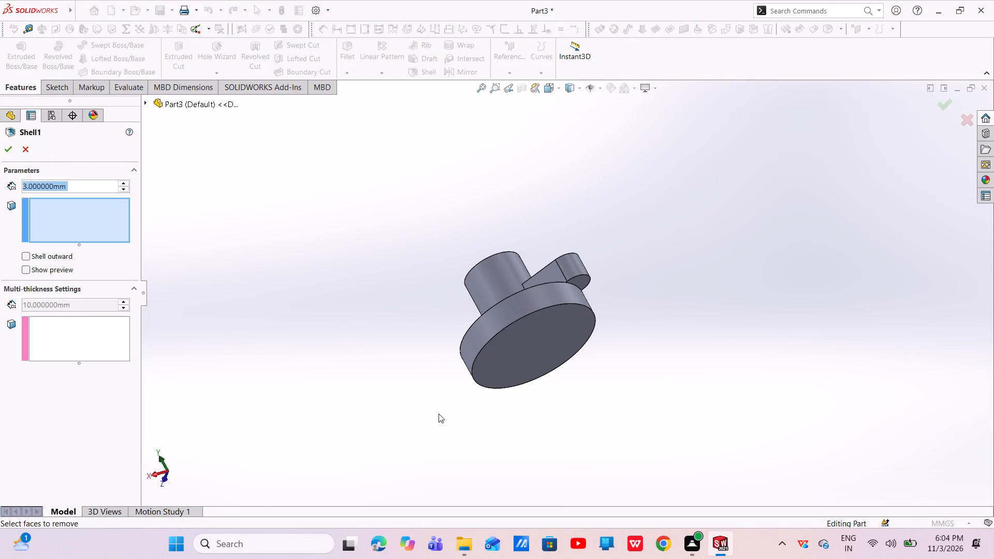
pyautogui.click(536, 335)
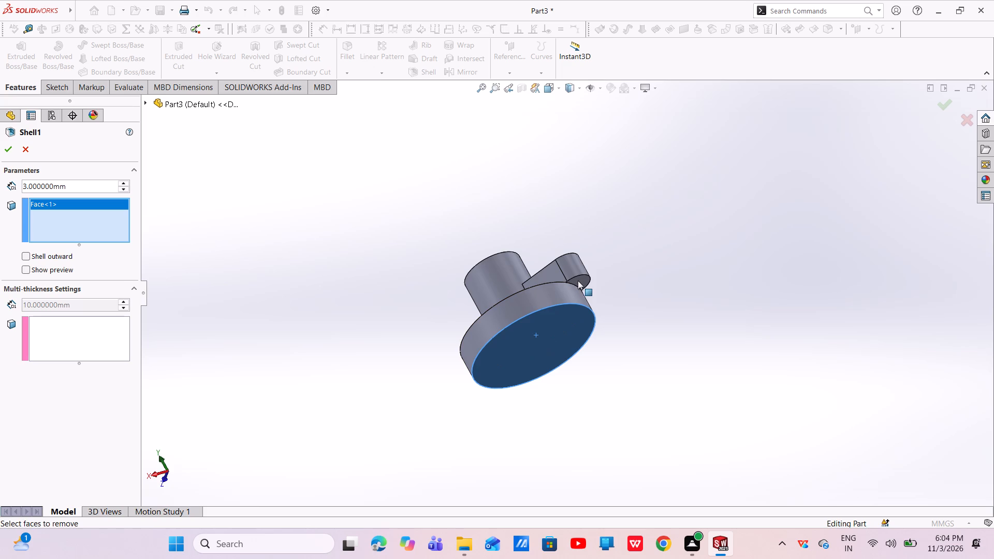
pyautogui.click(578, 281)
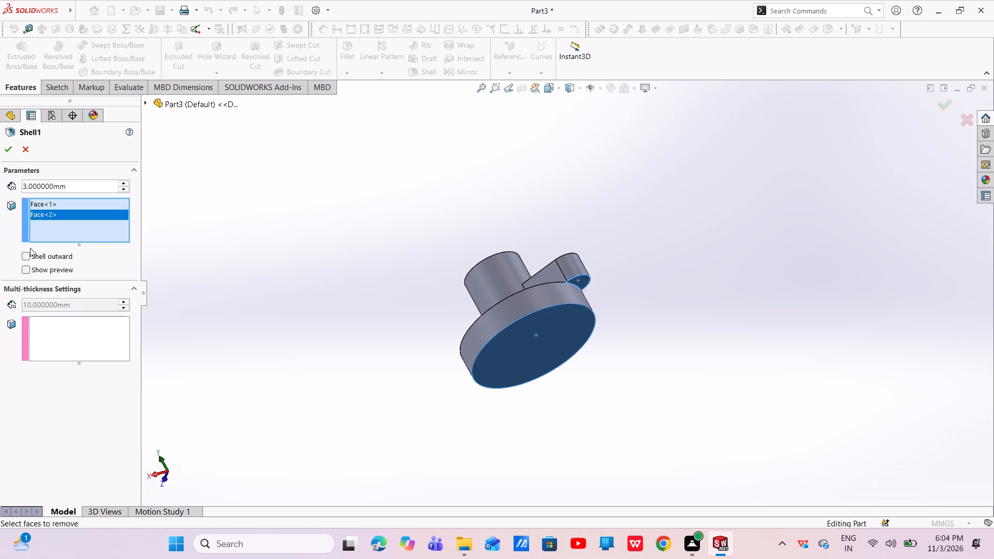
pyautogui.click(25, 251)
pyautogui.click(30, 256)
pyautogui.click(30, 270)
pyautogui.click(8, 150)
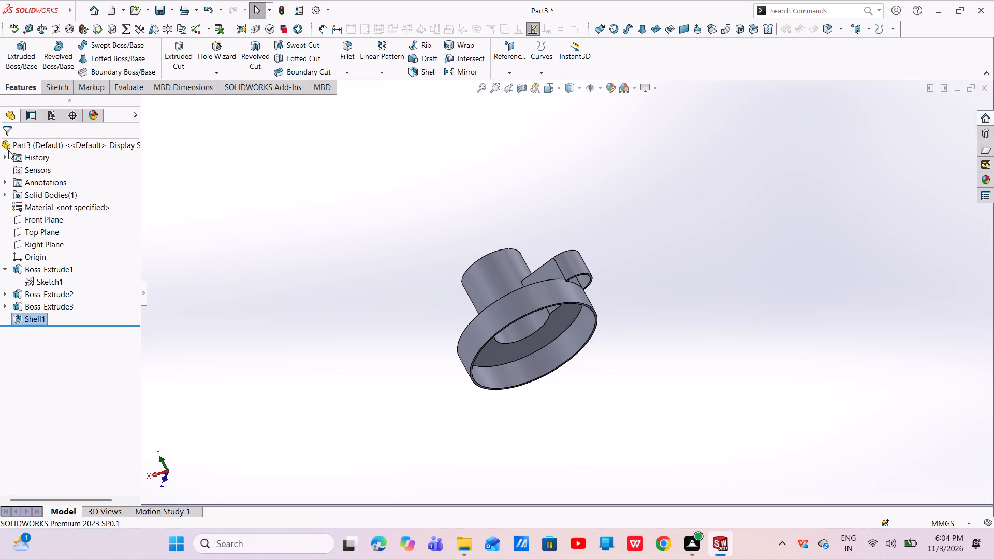
# Examine the hollow interior of the shelled disc, central boss and slot boss from below.
pyautogui.scroll(-3, 514, 348)
pyautogui.scroll(1, 519, 344)
pyautogui.scroll(-2, 519, 344)
pyautogui.moveTo(527, 339); pyautogui.dragTo(493, 273, button='middle')
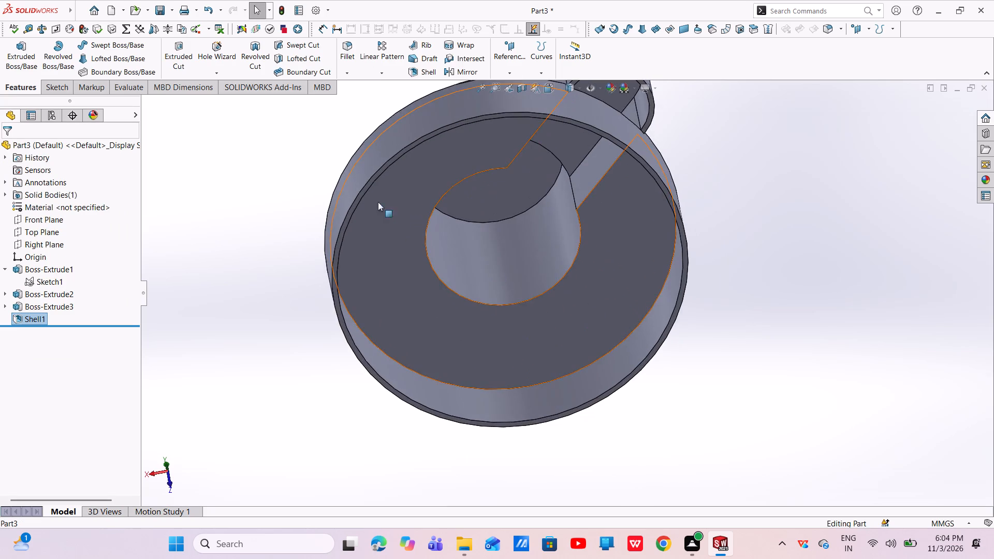
pyautogui.scroll(-6, 366, 203)
pyautogui.scroll(8, 395, 308)
pyautogui.scroll(2, 612, 340)
pyautogui.moveTo(630, 331); pyautogui.dragTo(626, 253, button='middle')
pyautogui.scroll(-1, 630, 326)
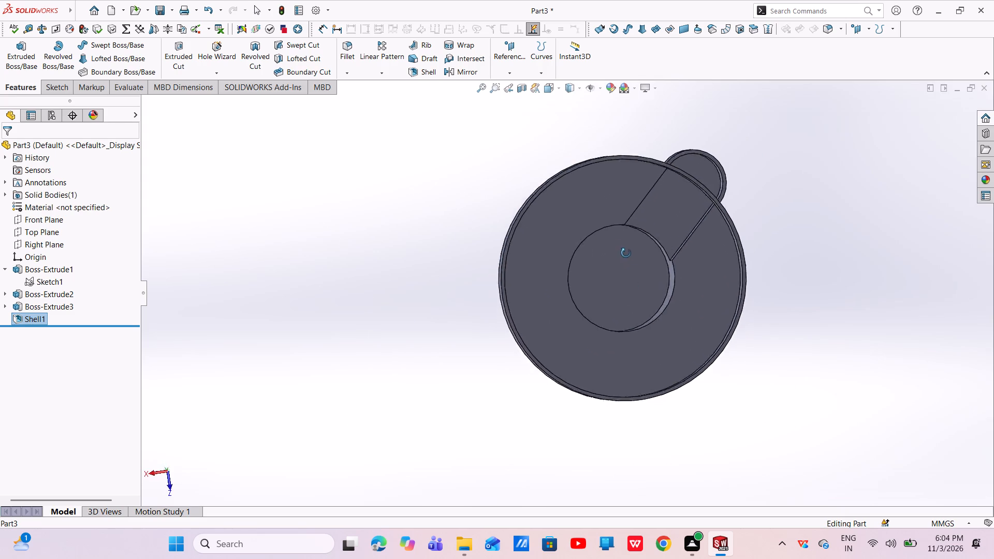
pyautogui.moveTo(626, 253); pyautogui.dragTo(553, 268, button='middle')
pyautogui.scroll(-7, 581, 240)
pyautogui.moveTo(586, 256); pyautogui.dragTo(615, 239, button='middle')
pyautogui.scroll(5, 621, 251)
pyautogui.moveTo(669, 296); pyautogui.dragTo(697, 292, button='middle')
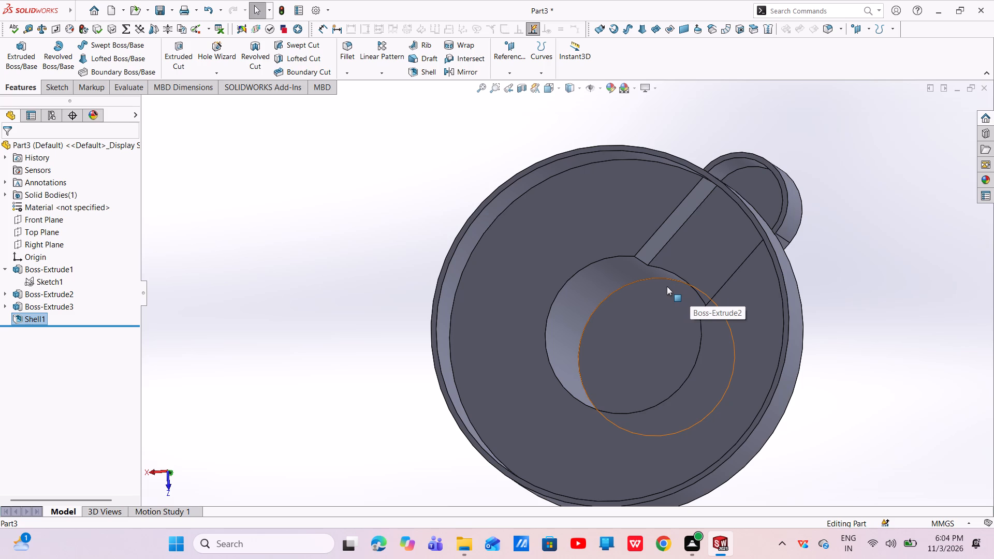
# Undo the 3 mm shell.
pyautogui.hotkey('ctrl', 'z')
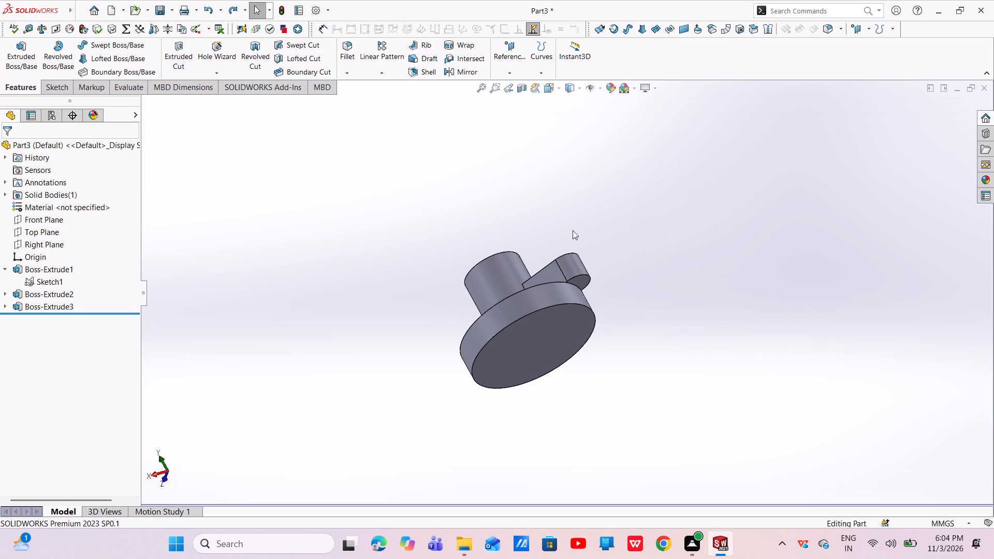
# Set up a 5 mm outward Shell with preview, selecting the disc's bottom face and the slot boss's underside as faces to remove.
pyautogui.click(427, 76)
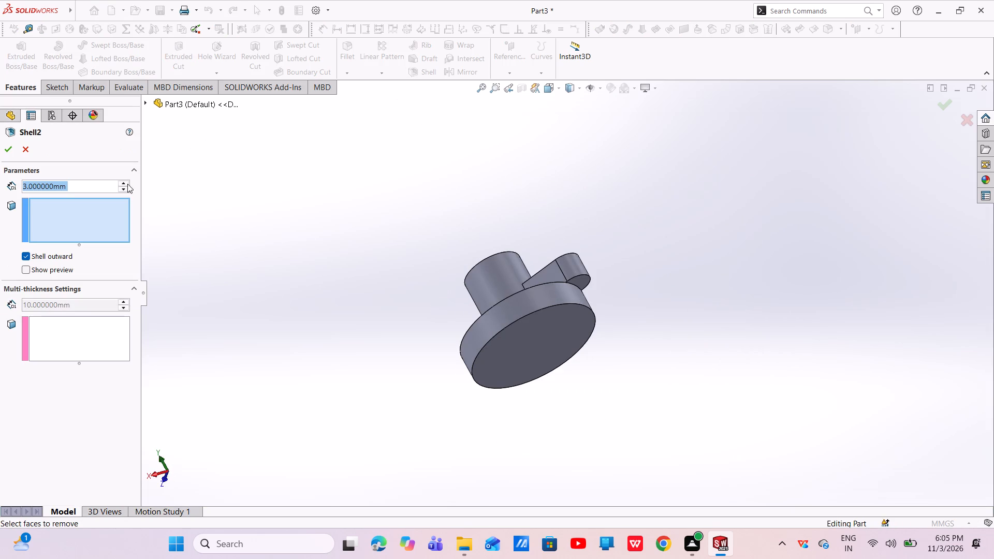
pyautogui.click(123, 182)
pyautogui.press('BackSpace')
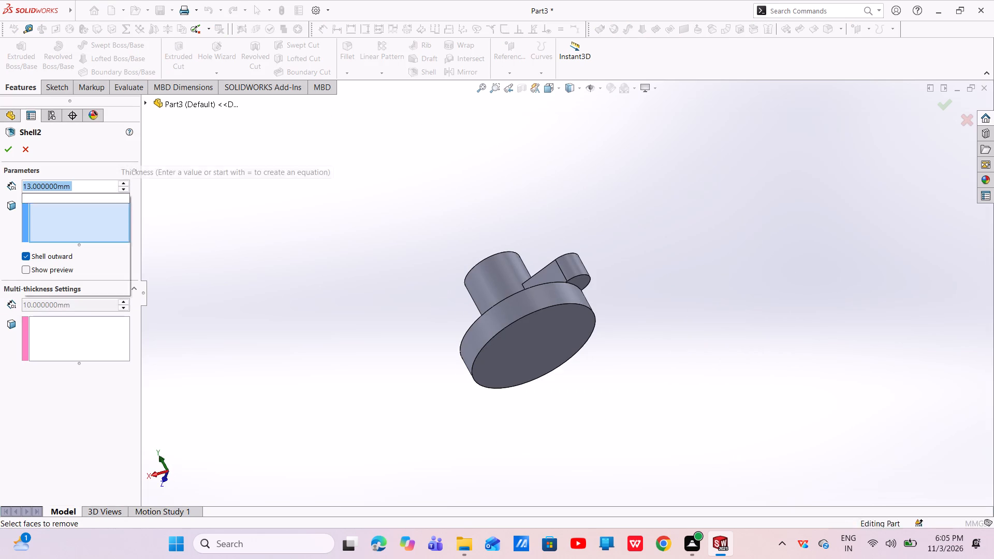
pyautogui.press('5')
pyautogui.press('Return')
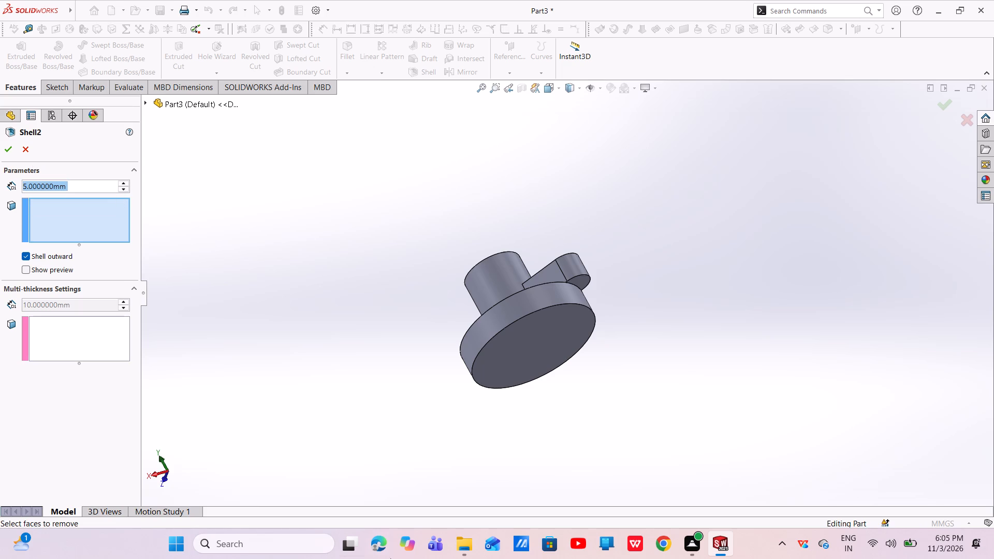
pyautogui.scroll(-1, 522, 341)
pyautogui.moveTo(522, 340); pyautogui.dragTo(513, 243, button='middle')
pyautogui.click(538, 326)
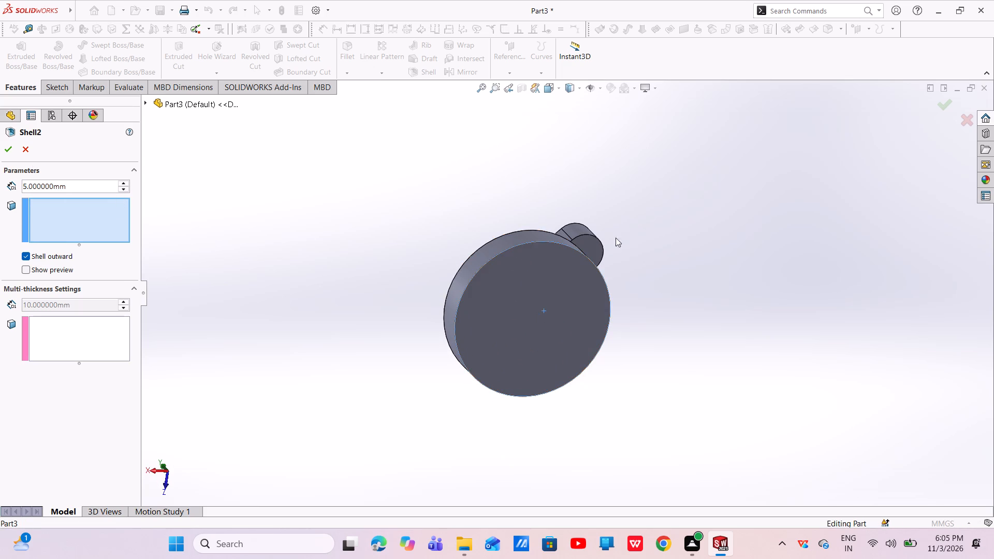
pyautogui.click(587, 252)
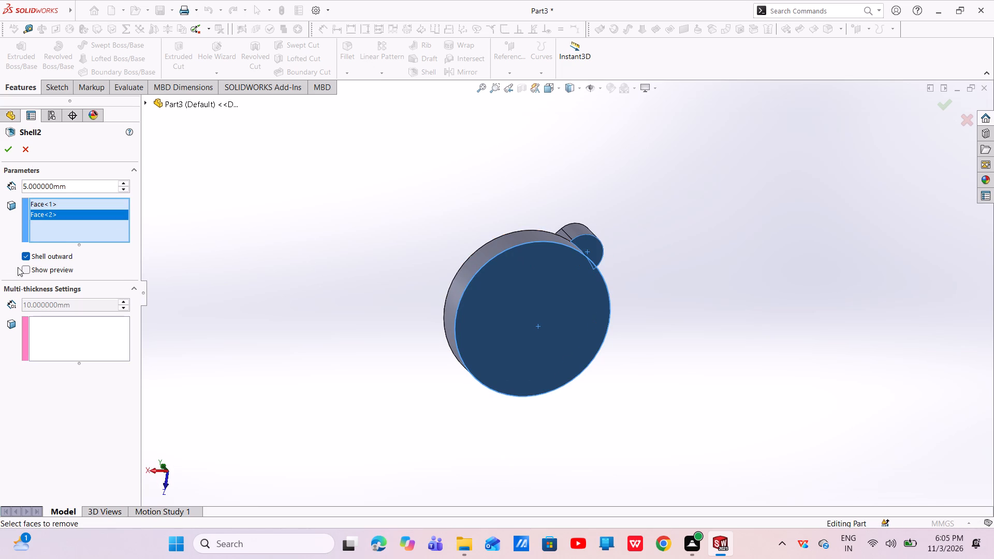
pyautogui.click(23, 271)
# Drop the slot boss's underside from the faces to remove and apply the shell with only the disc's bottom face open.
pyautogui.scroll(-1, 541, 387)
pyautogui.moveTo(541, 389); pyautogui.dragTo(603, 517, button='middle')
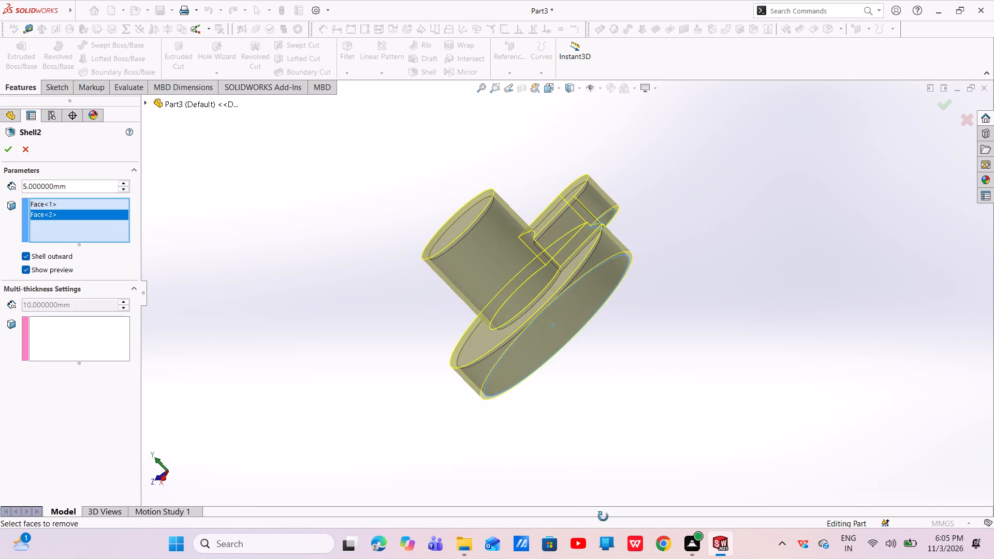
pyautogui.moveTo(603, 517); pyautogui.dragTo(789, 192, button='middle')
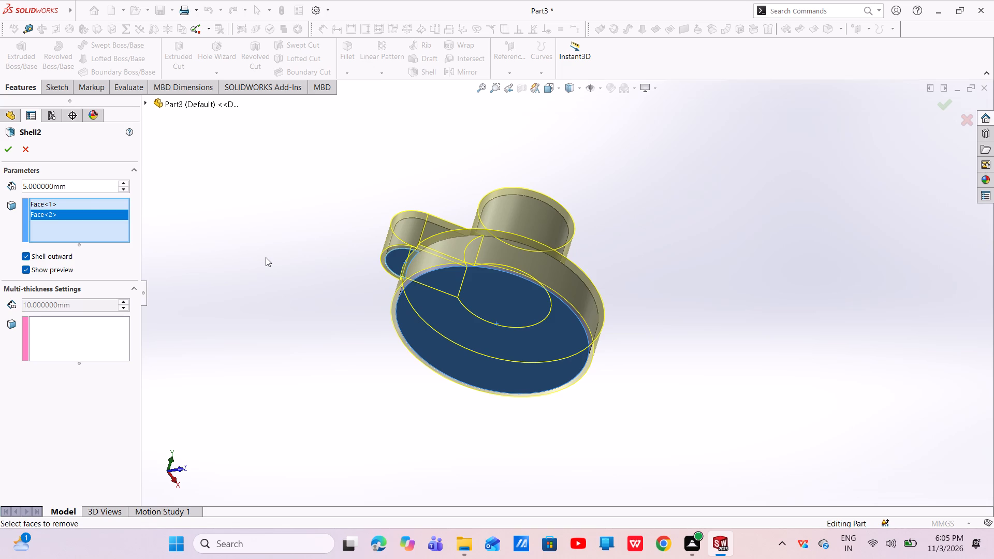
pyautogui.moveTo(45, 211); pyautogui.dragTo(40, 216, button='right')
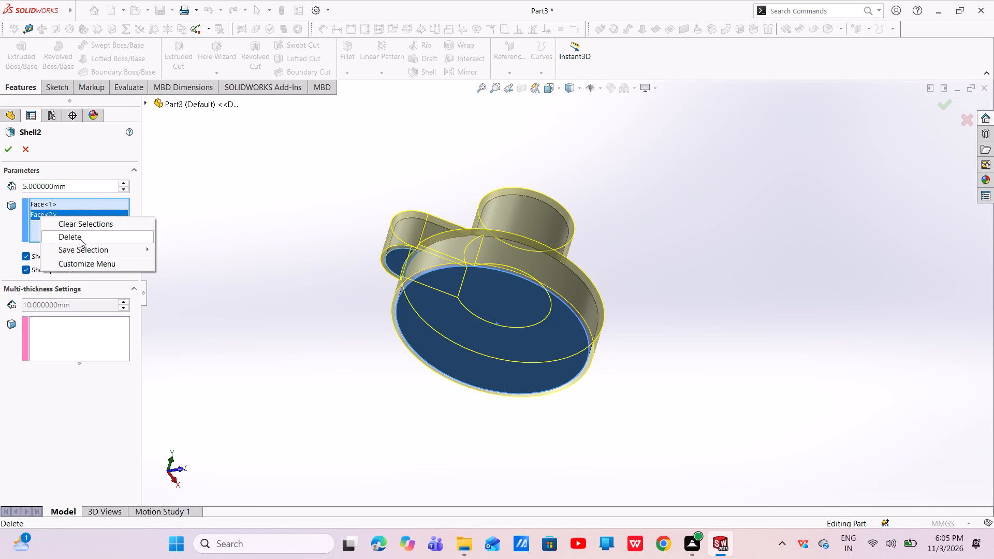
pyautogui.click(80, 240)
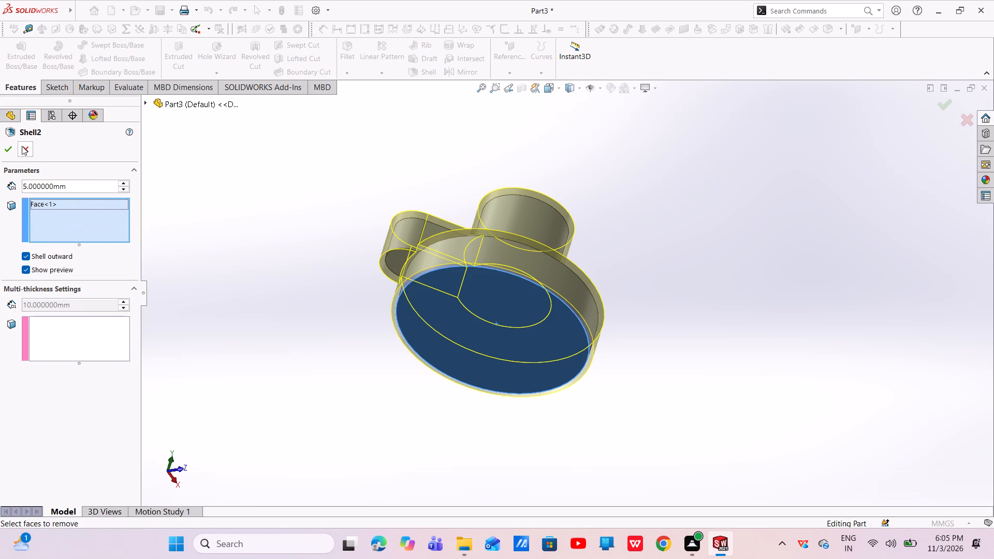
pyautogui.click(9, 151)
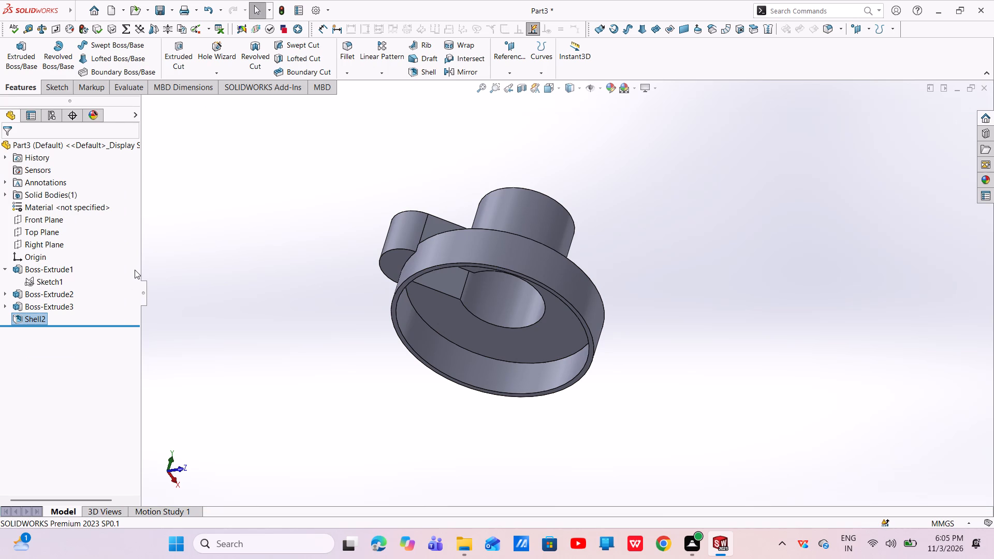
# Start a sketch on the ring-shaped bottom rim face of the shelled disc.
pyautogui.scroll(-5, 399, 327)
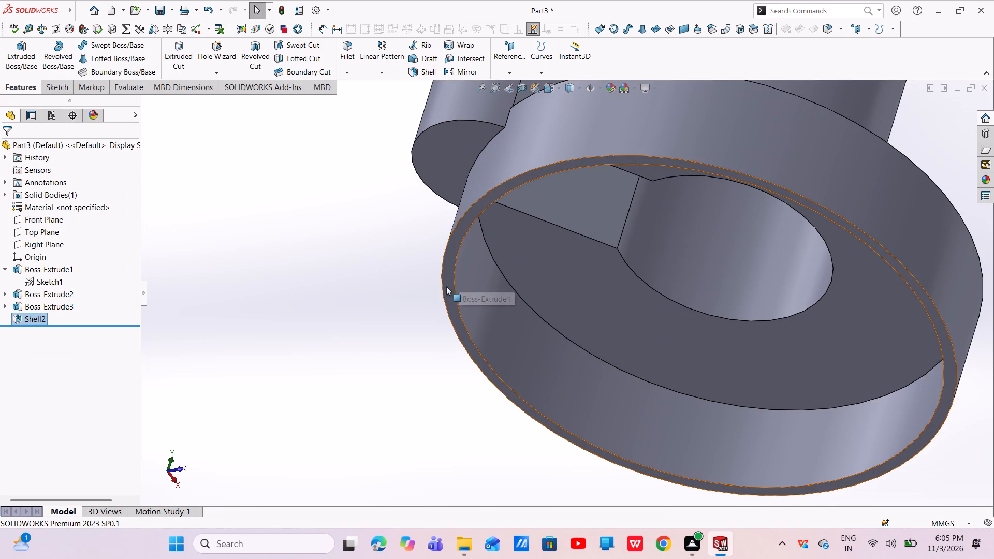
pyautogui.click(447, 286)
pyautogui.click(491, 253)
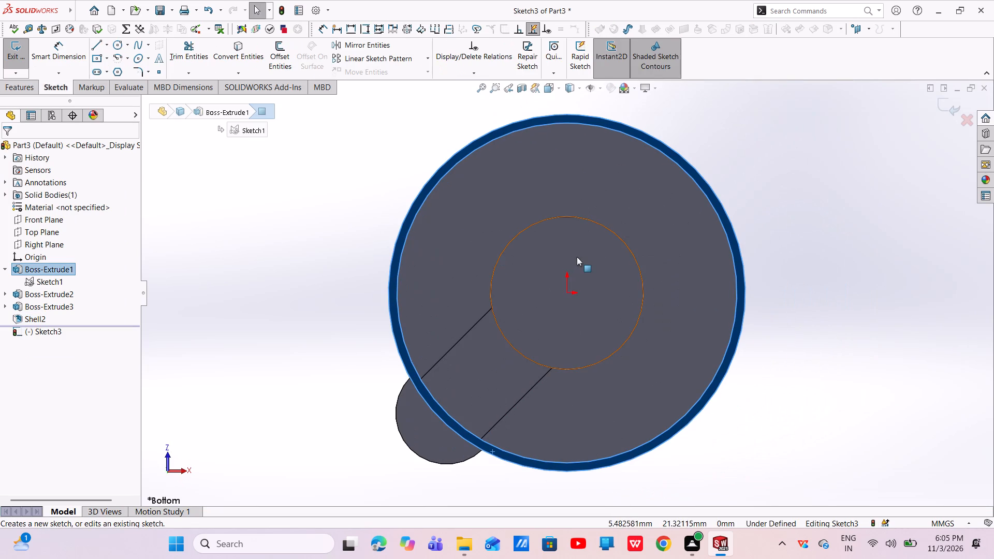
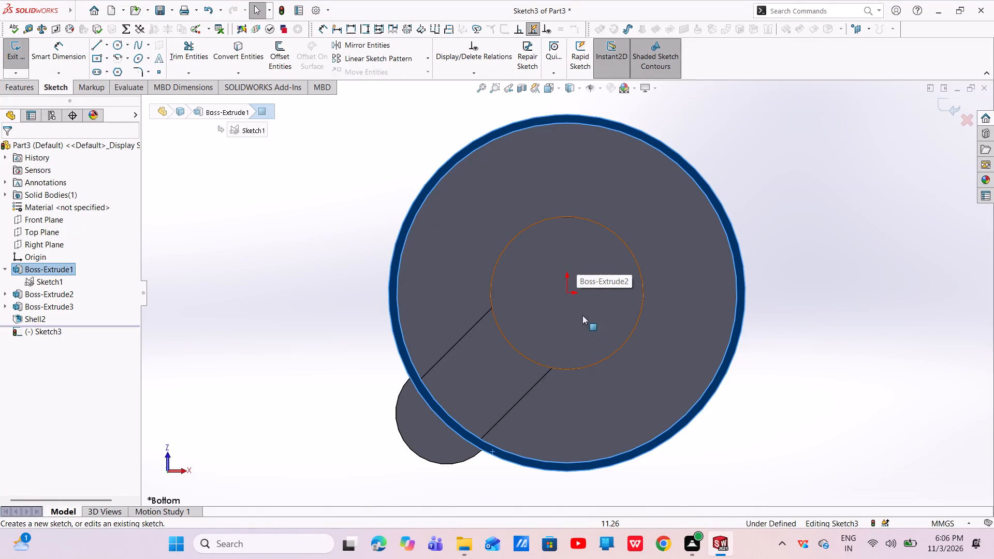
# Sketch two circles outside the disc, centred about 133 mm left and about 168 mm right of the origin.
pyautogui.scroll(4, 579, 311)
pyautogui.click(398, 264)
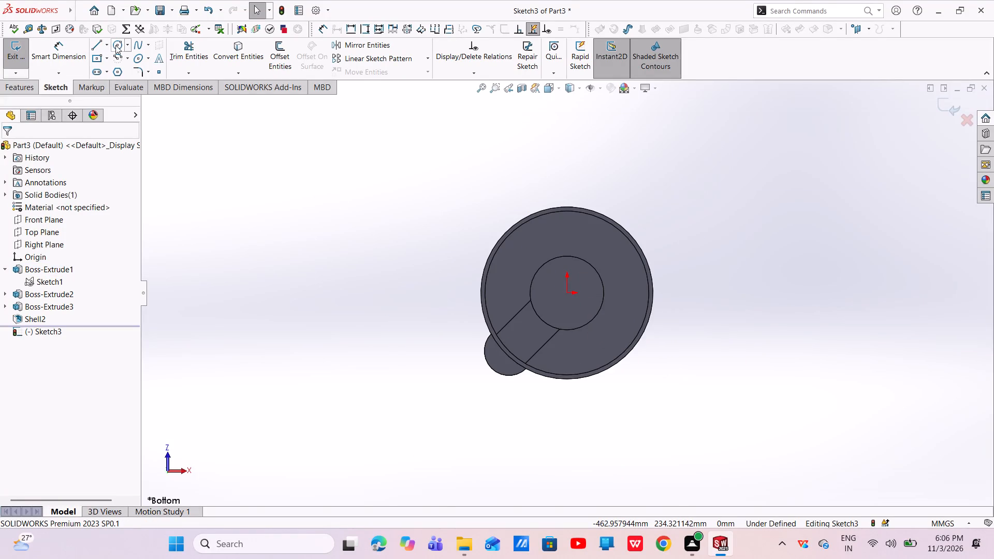
pyautogui.click(115, 45)
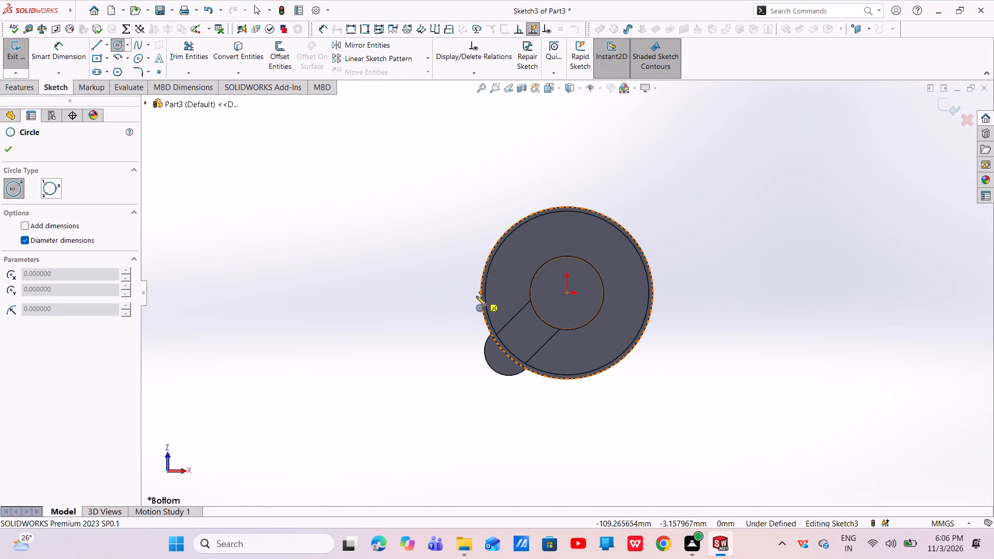
pyautogui.click(458, 292)
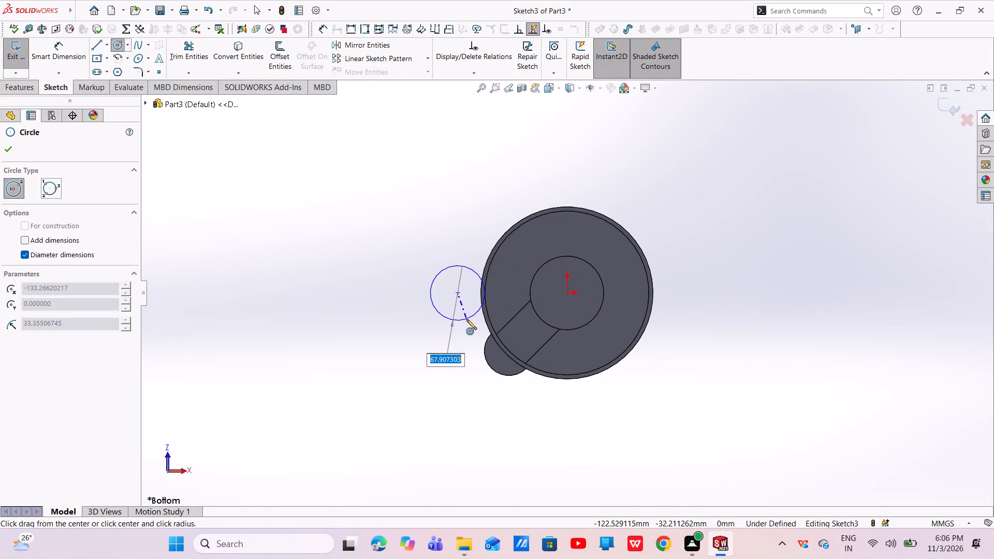
pyautogui.click(466, 319)
pyautogui.rightClick(466, 320)
pyautogui.click(475, 331)
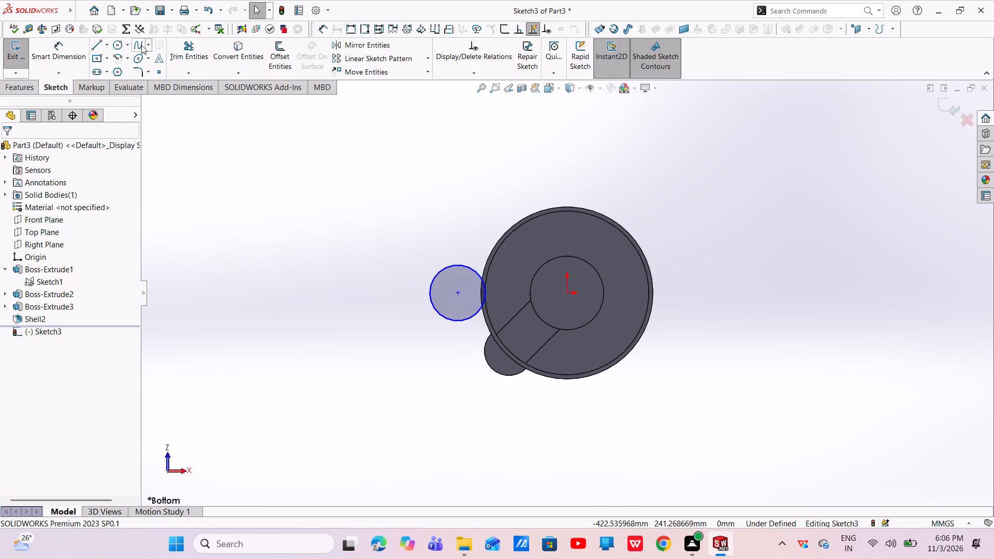
pyautogui.click(115, 46)
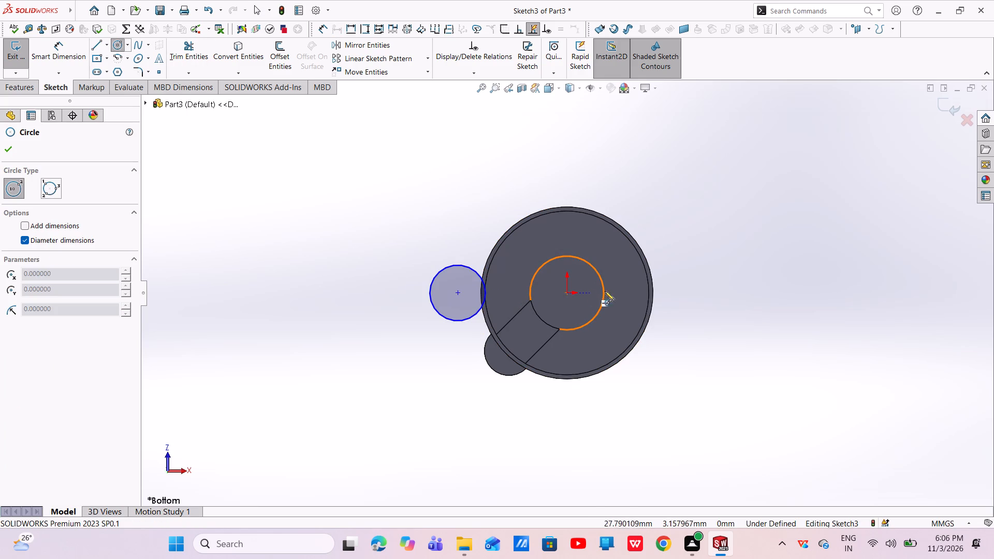
pyautogui.click(705, 289)
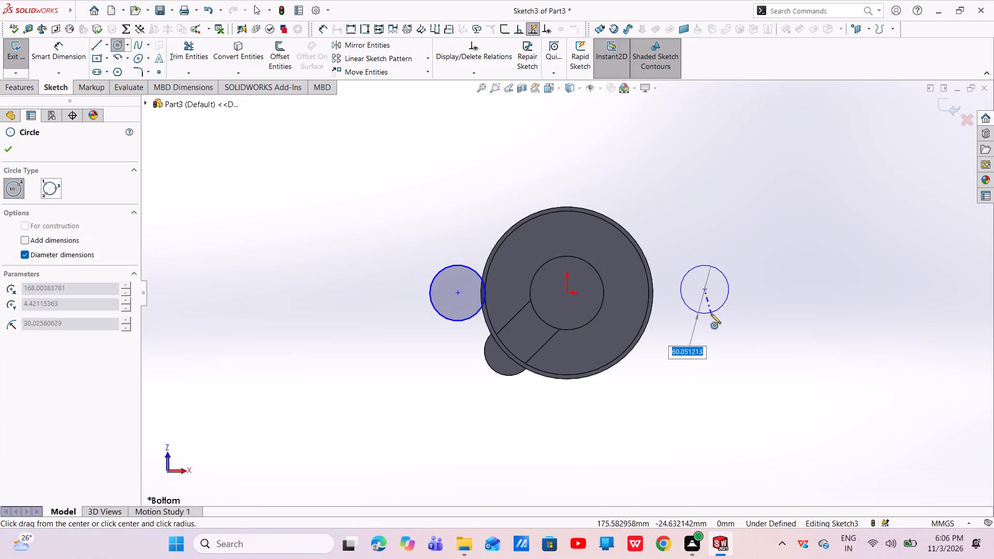
pyautogui.click(713, 320)
pyautogui.rightClick(714, 320)
pyautogui.click(722, 327)
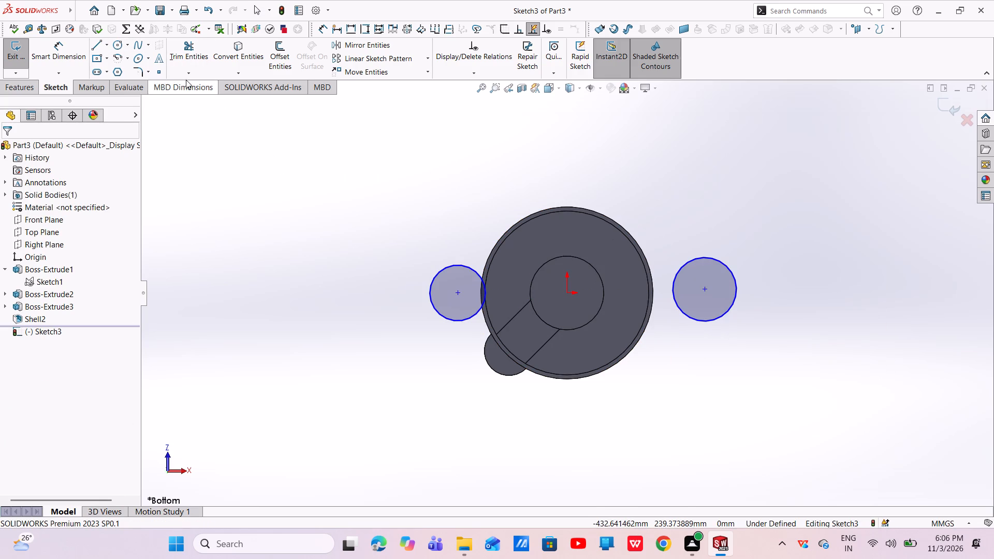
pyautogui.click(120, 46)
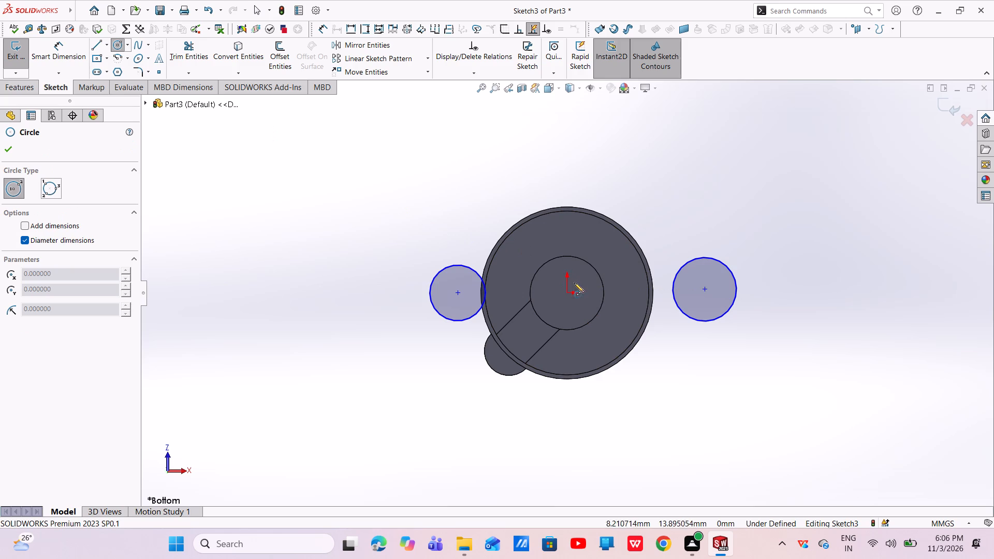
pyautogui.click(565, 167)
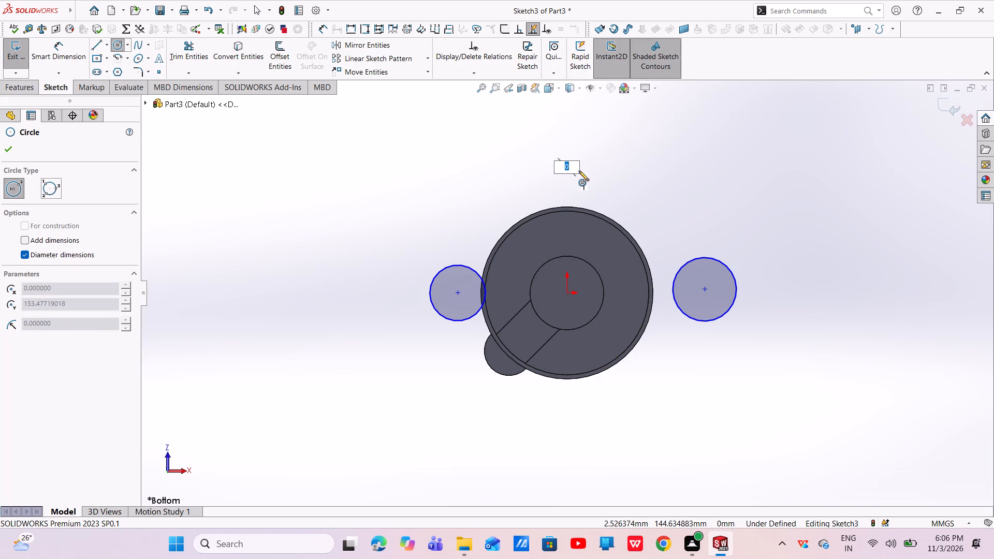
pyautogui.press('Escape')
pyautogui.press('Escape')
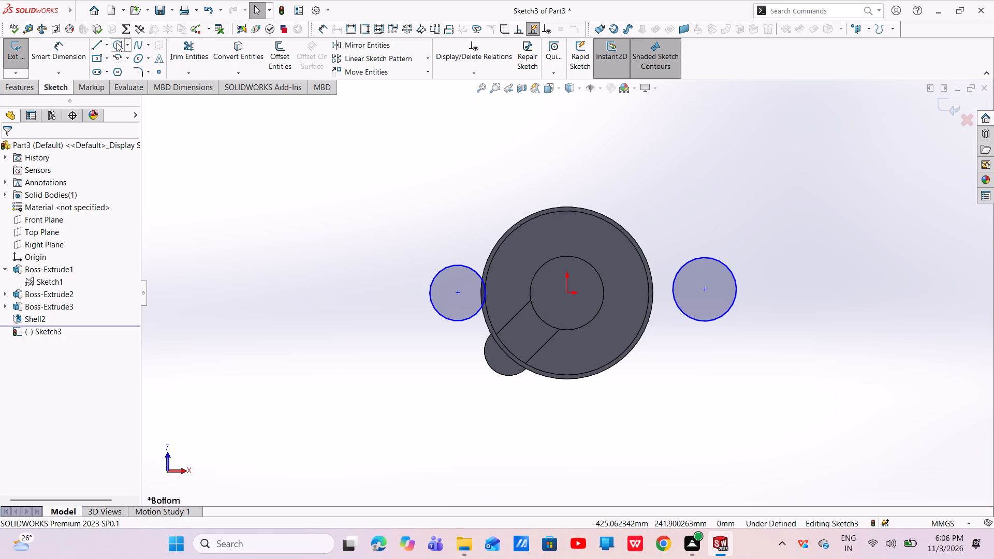
# Sketch two more circles outside the disc in line with the origin, centred about 152 mm above and about 136 mm below it.
pyautogui.click(116, 44)
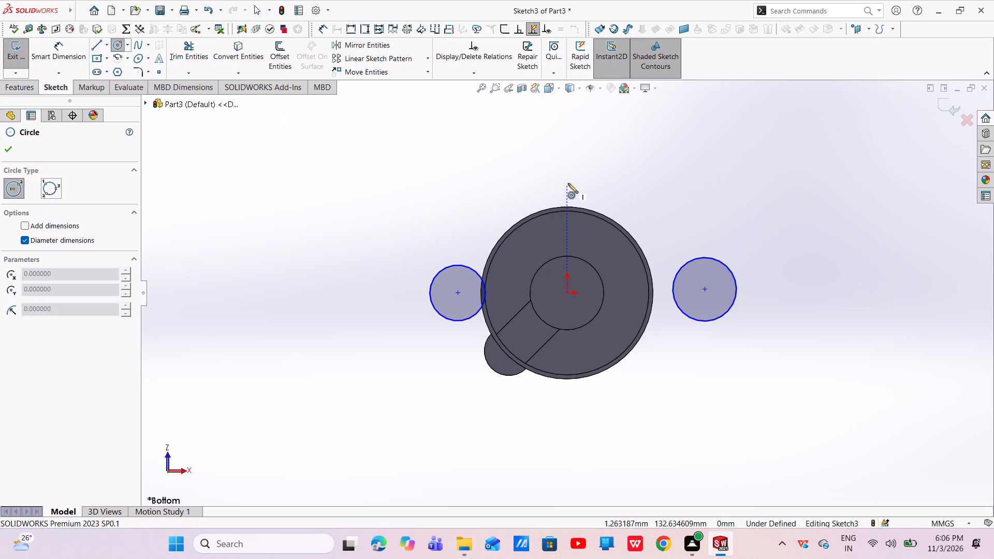
pyautogui.moveTo(566, 168); pyautogui.dragTo(579, 188)
pyautogui.click(579, 188)
pyautogui.rightClick(580, 189)
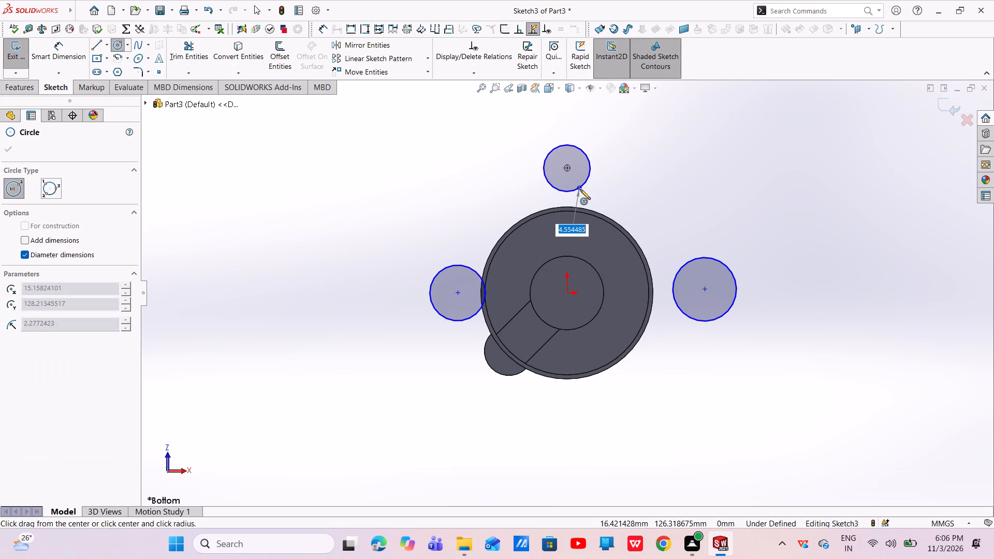
pyautogui.click(604, 196)
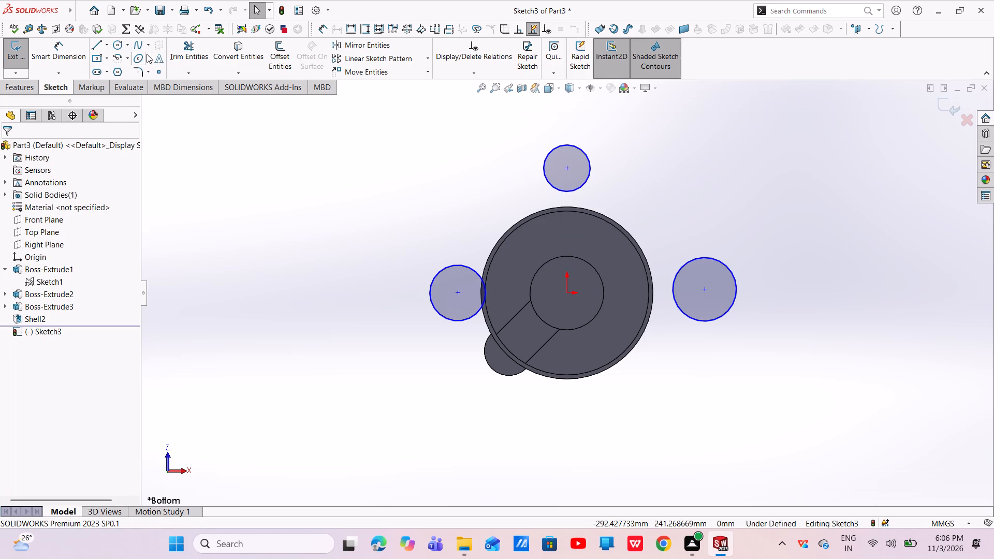
pyautogui.click(121, 46)
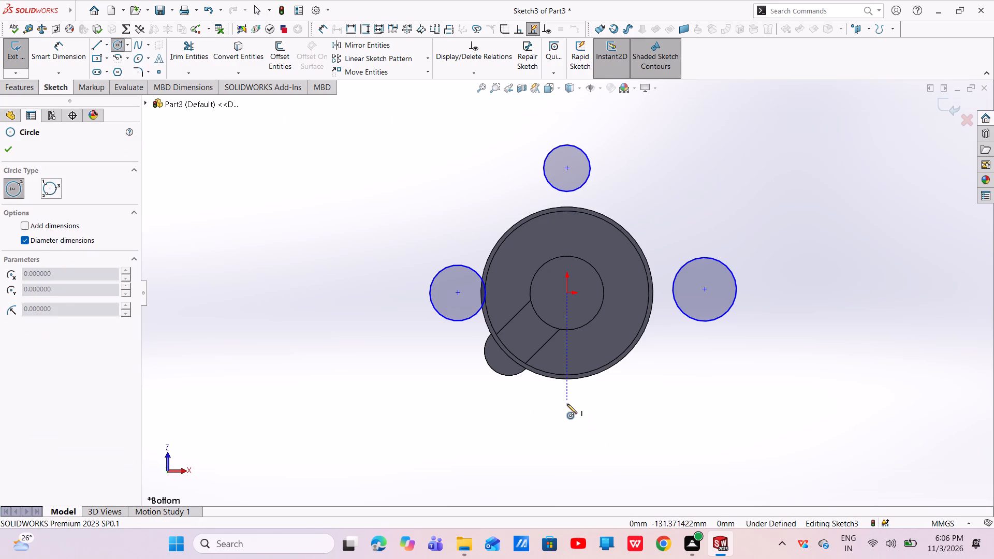
pyautogui.click(567, 404)
pyautogui.click(581, 420)
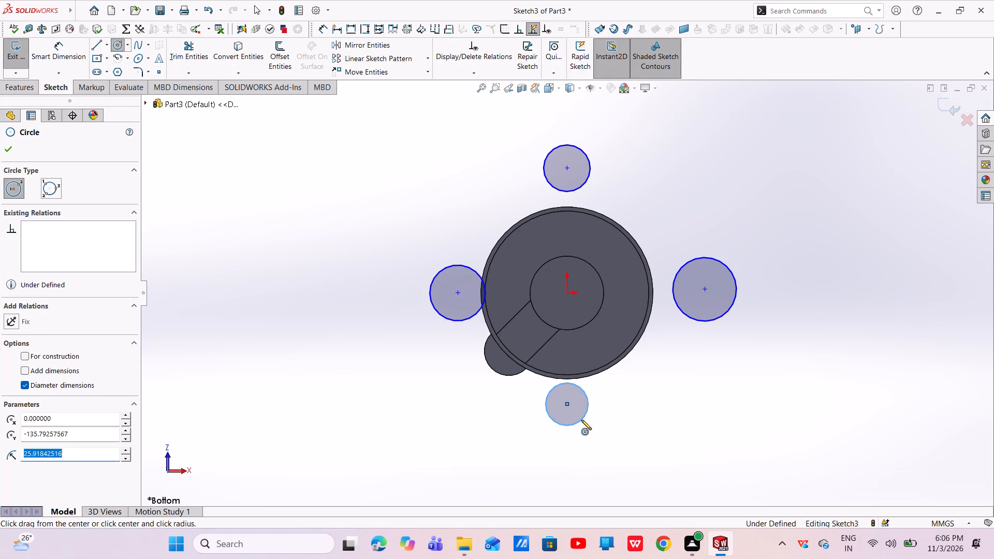
pyautogui.rightClick(581, 420)
pyautogui.click(600, 424)
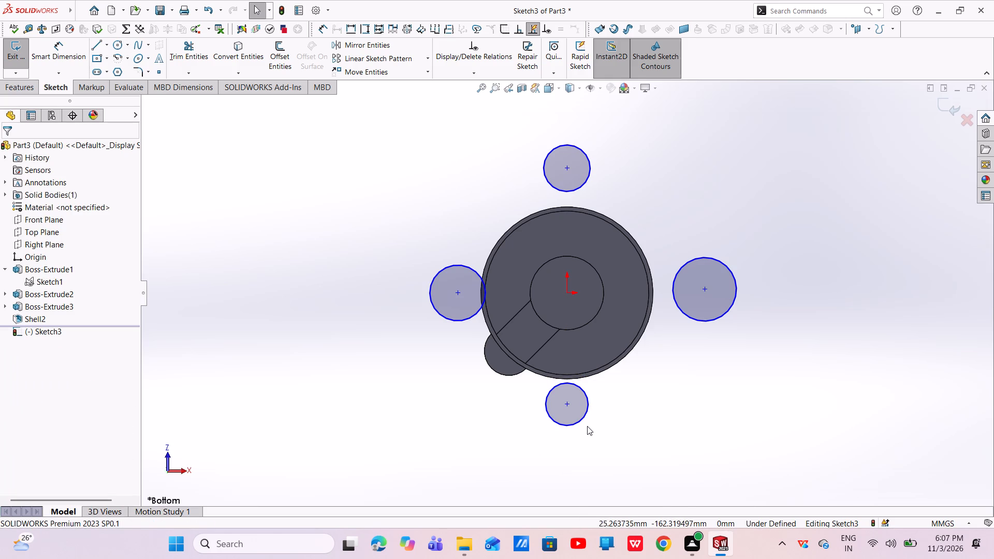
# Apply an Equal relation to all four circles around the disc.
pyautogui.keyDown('ctrl'); pyautogui.click(581, 421); pyautogui.keyUp('ctrl')
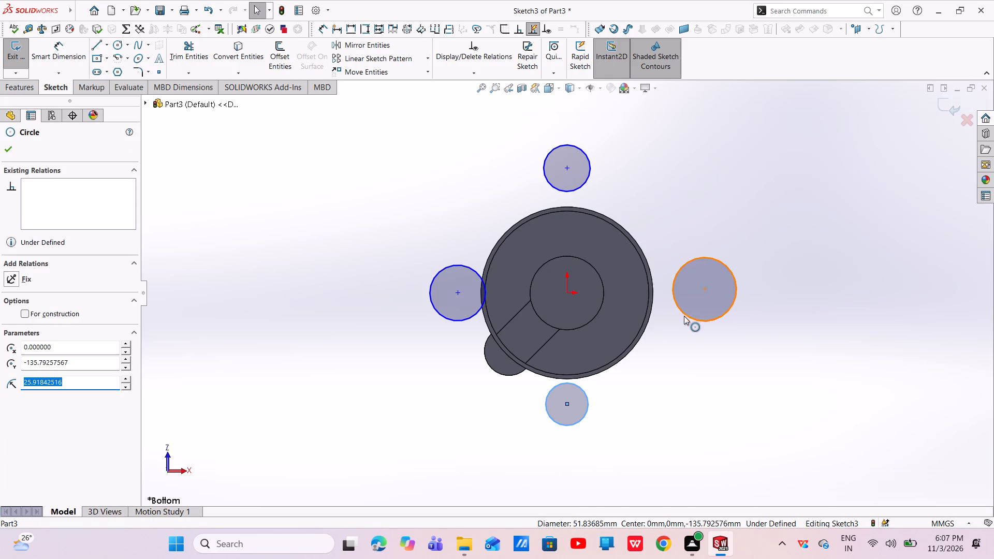
pyautogui.keyDown('ctrl'); pyautogui.click(684, 314); pyautogui.keyUp('ctrl')
pyautogui.keyDown('ctrl'); pyautogui.click(573, 193); pyautogui.keyUp('ctrl')
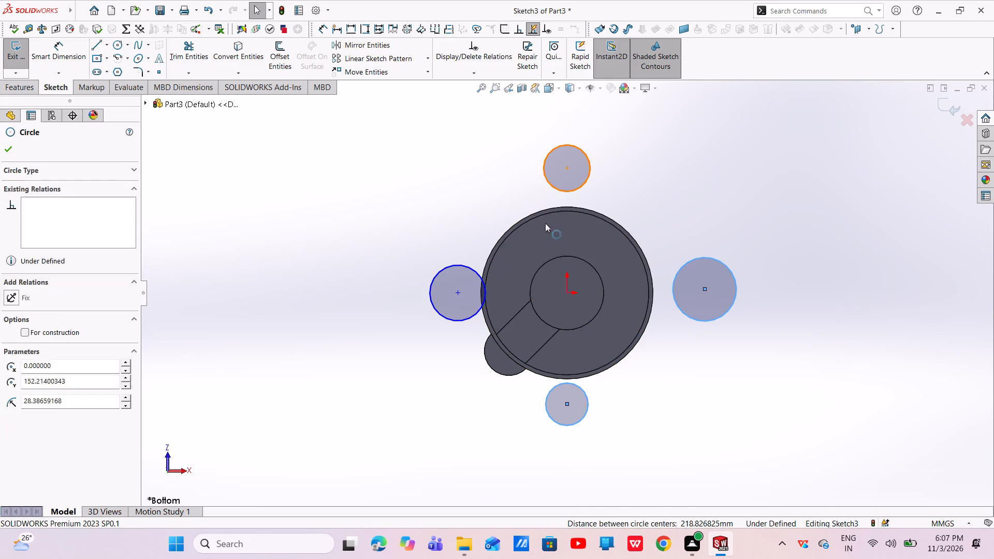
pyautogui.keyDown('ctrl'); pyautogui.click(463, 321); pyautogui.keyUp('ctrl')
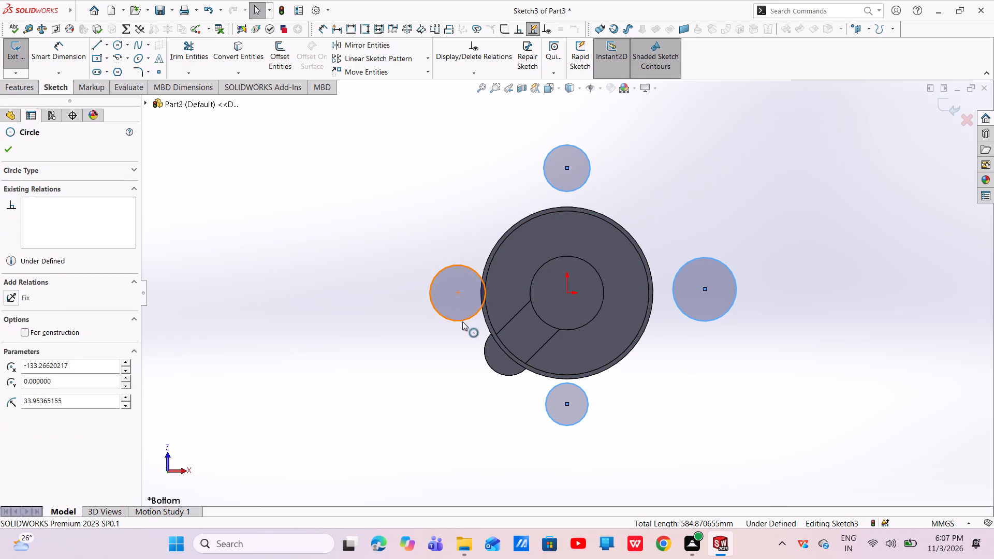
pyautogui.click(28, 384)
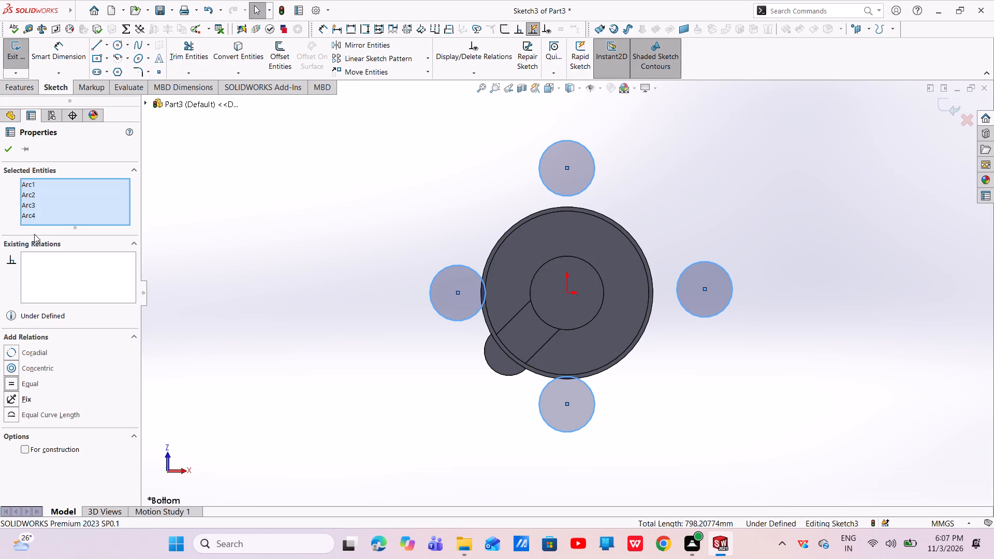
pyautogui.click(13, 149)
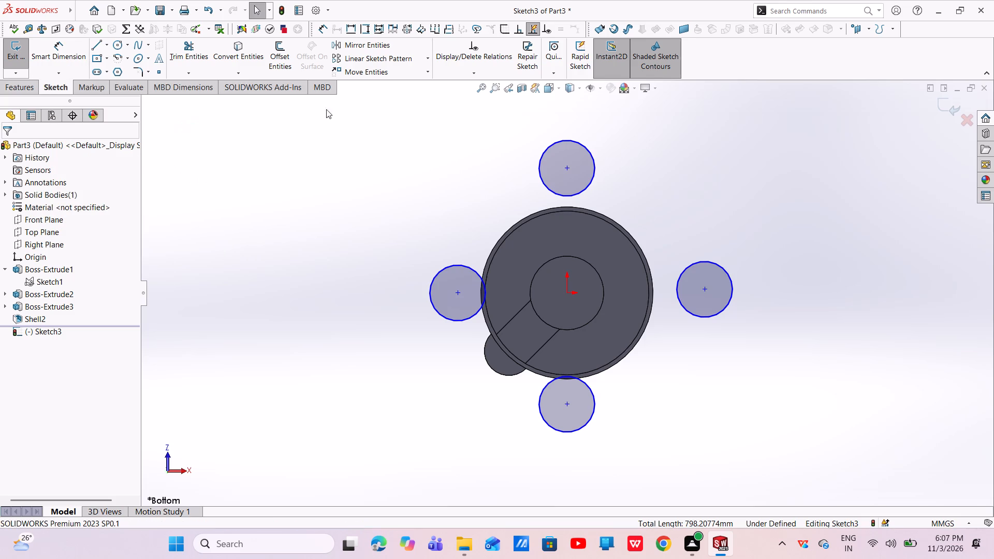
# Dimension the left circle's diameter and set it to 50 mm.
pyautogui.click(69, 47)
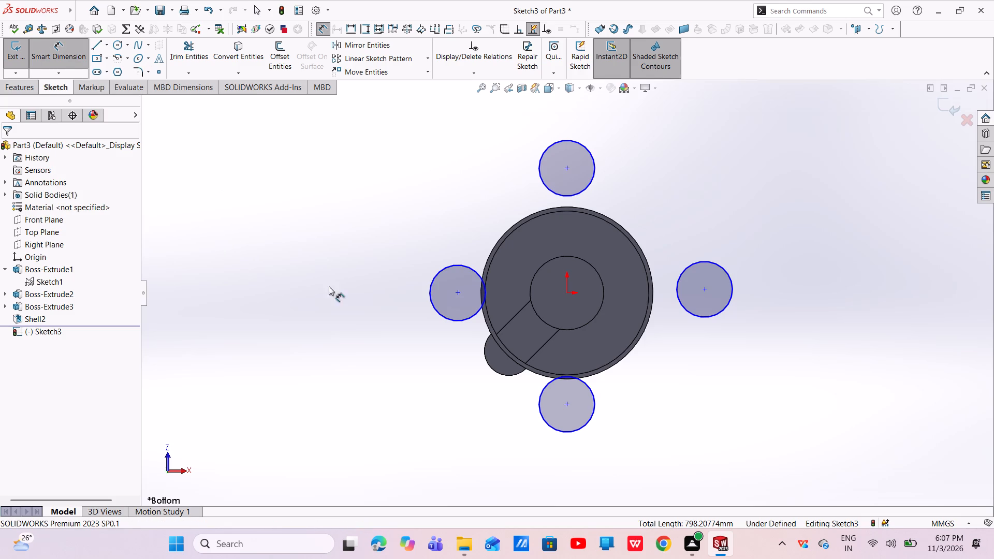
pyautogui.click(461, 322)
pyautogui.click(355, 245)
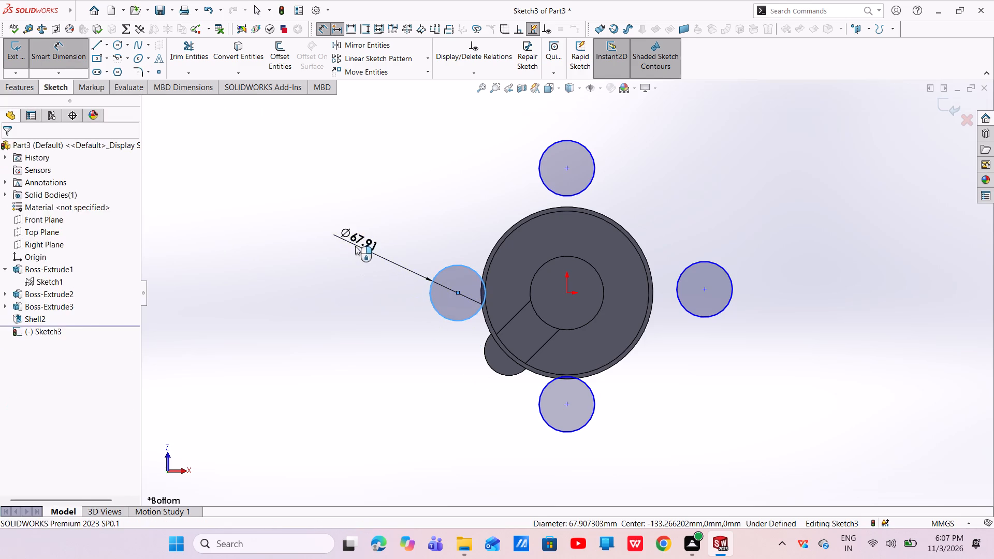
pyautogui.press('BackSpace')
pyautogui.write('50')
pyautogui.press('Return')
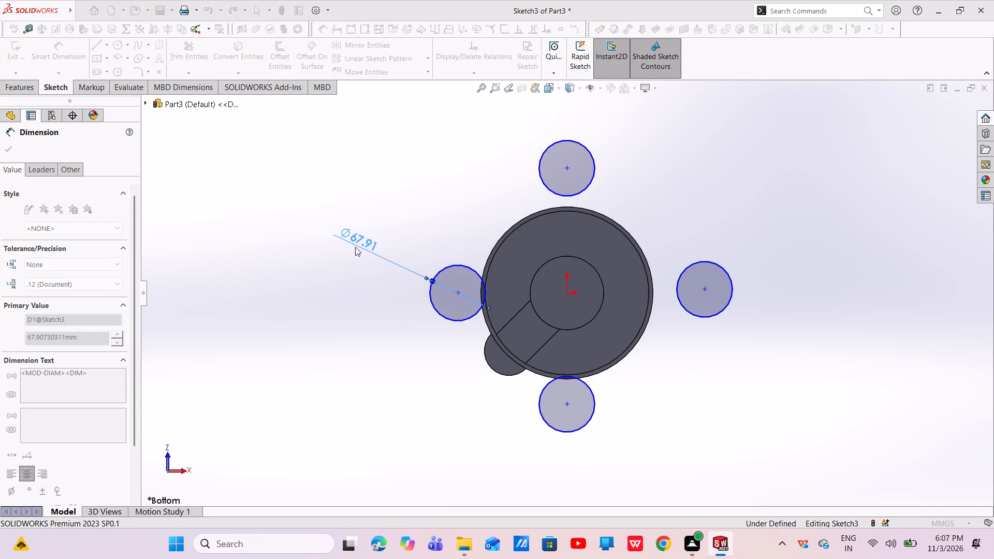
pyautogui.press('Escape')
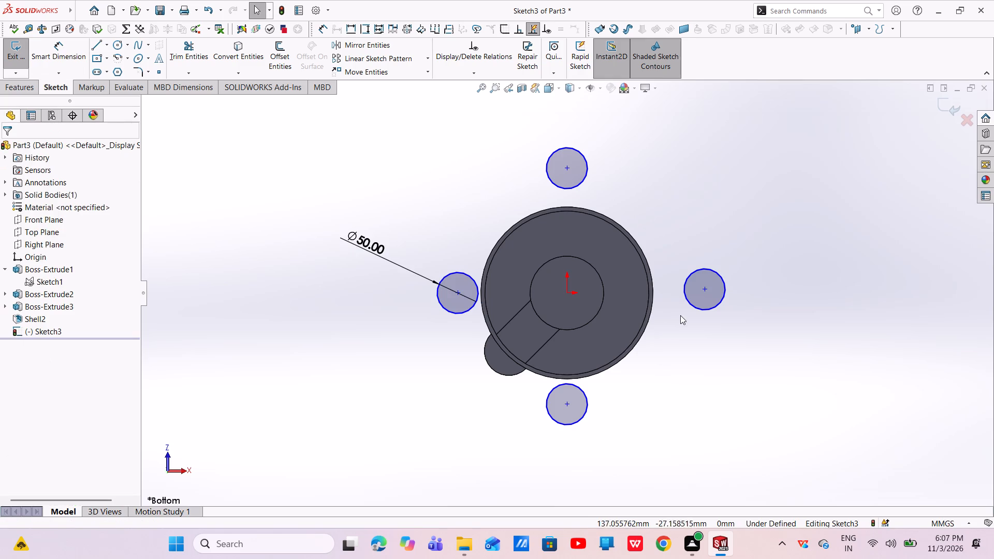
# Add a Horizontal relation between the centres of the right and left circles.
pyautogui.click(706, 290)
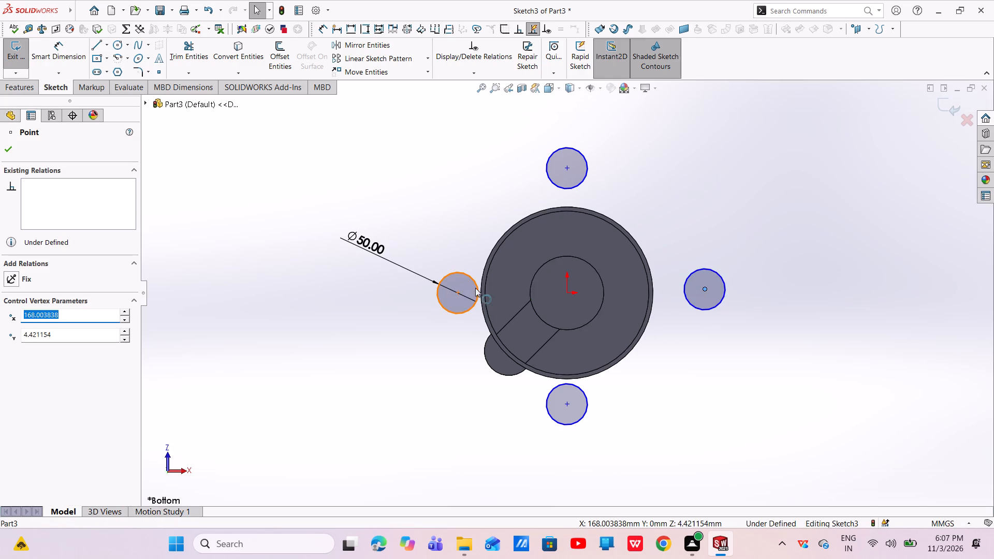
pyautogui.keyDown('ctrl'); pyautogui.click(457, 292); pyautogui.keyUp('ctrl')
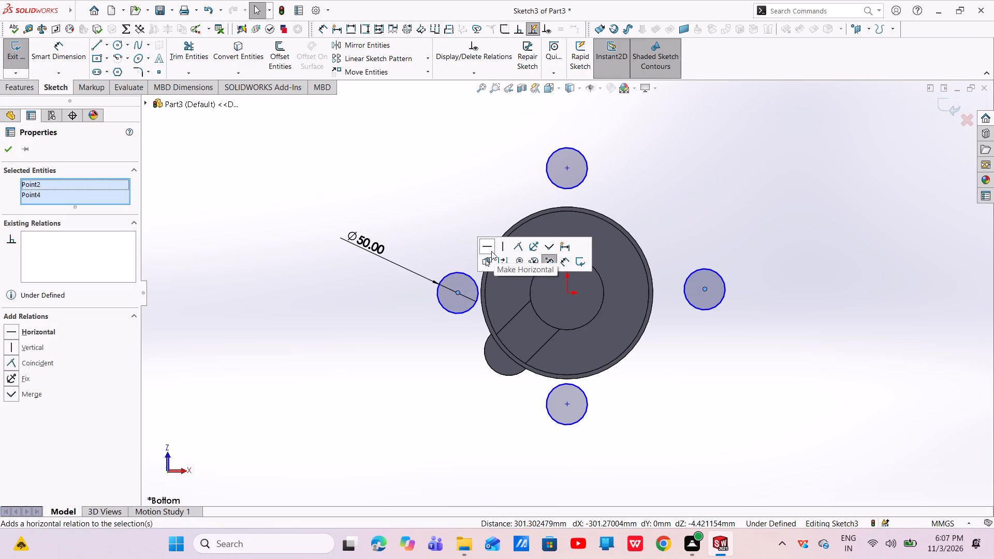
pyautogui.click(489, 248)
pyautogui.press('Escape')
pyautogui.press('Escape')
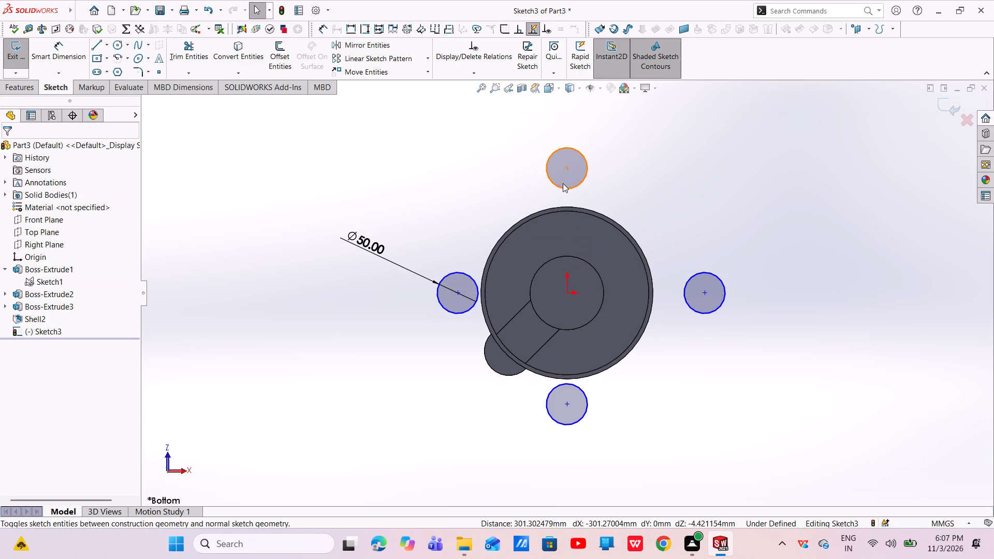
# Add a Vertical relation between the centres of the upper and lower circles.
pyautogui.click(568, 169)
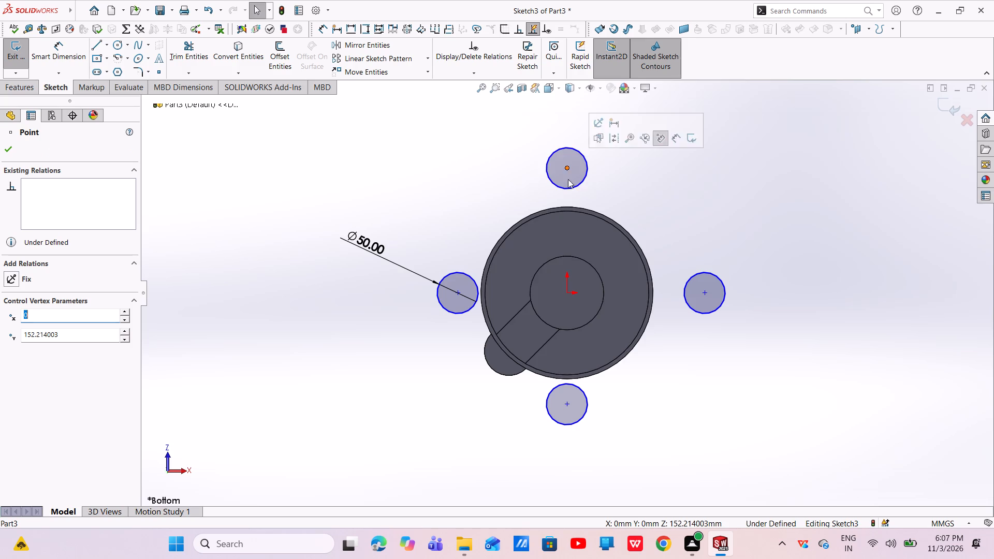
pyautogui.keyDown('ctrl'); pyautogui.click(566, 404); pyautogui.keyUp('ctrl')
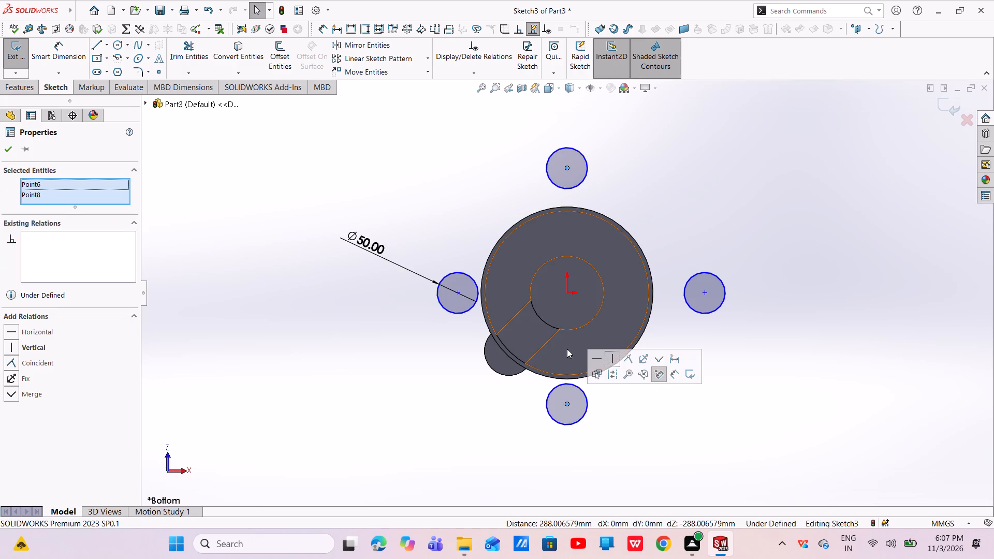
pyautogui.click(611, 357)
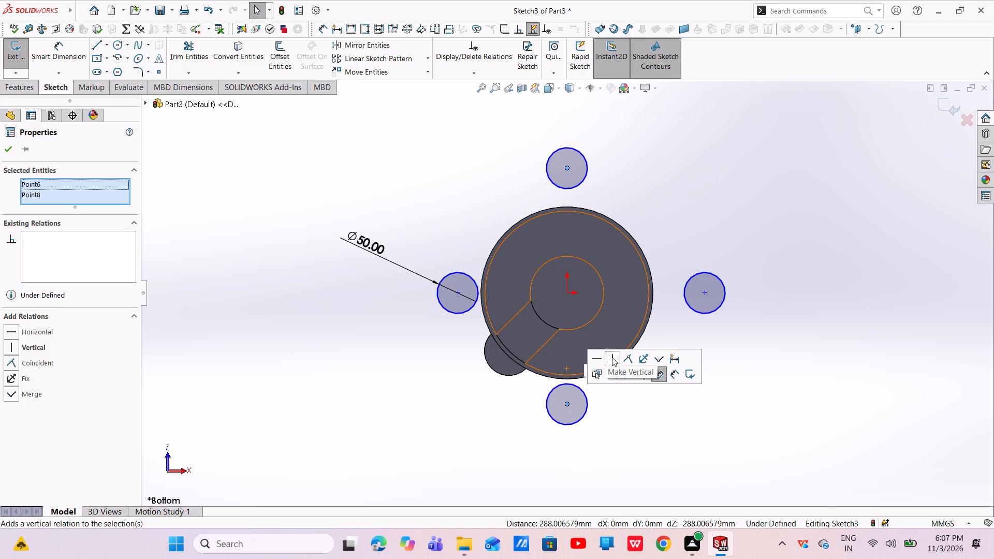
pyautogui.press('Escape')
pyautogui.press('Escape')
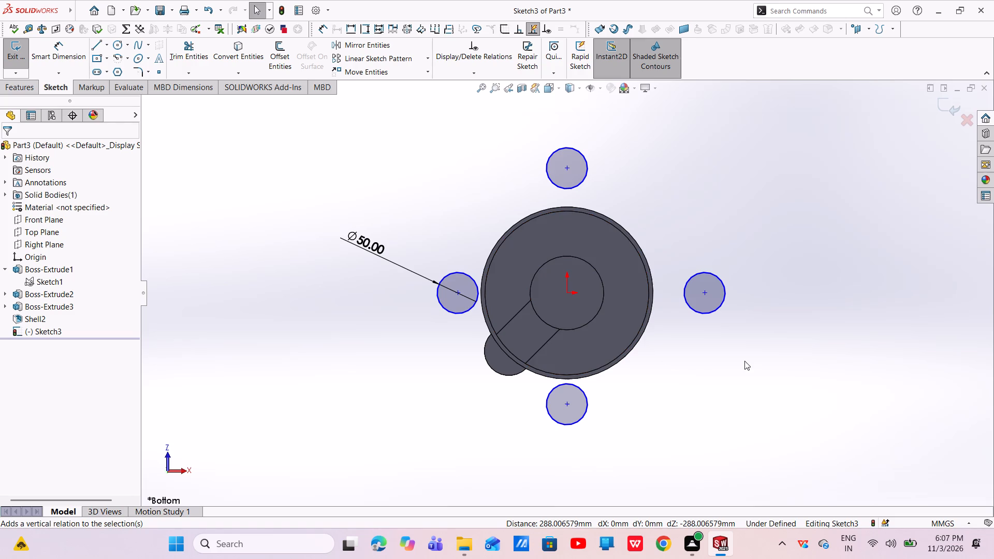
# Add a Horizontal relation between the right circle's centre and the origin.
pyautogui.click(706, 296)
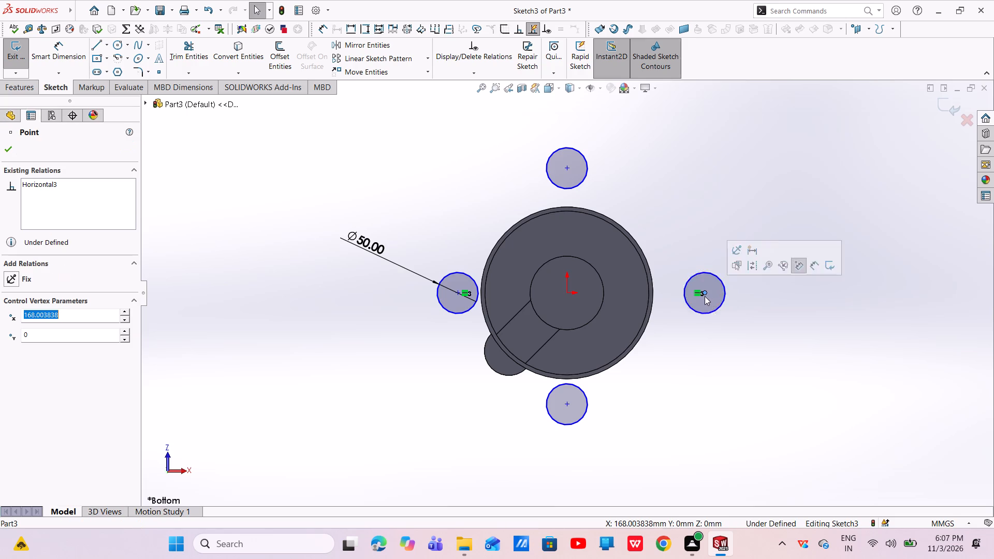
pyautogui.keyDown('ctrl'); pyautogui.click(566, 292); pyautogui.keyUp('ctrl')
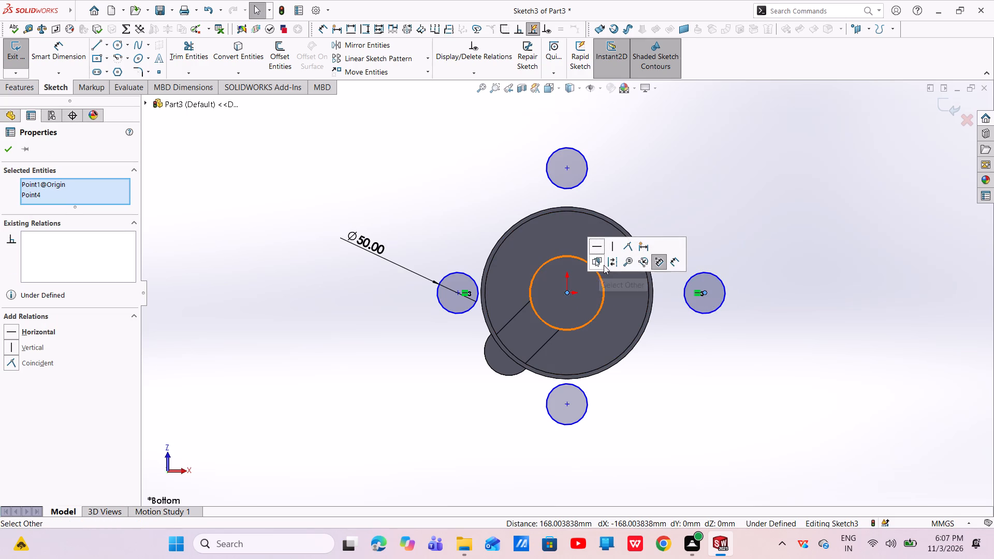
pyautogui.click(593, 244)
pyautogui.press('Escape')
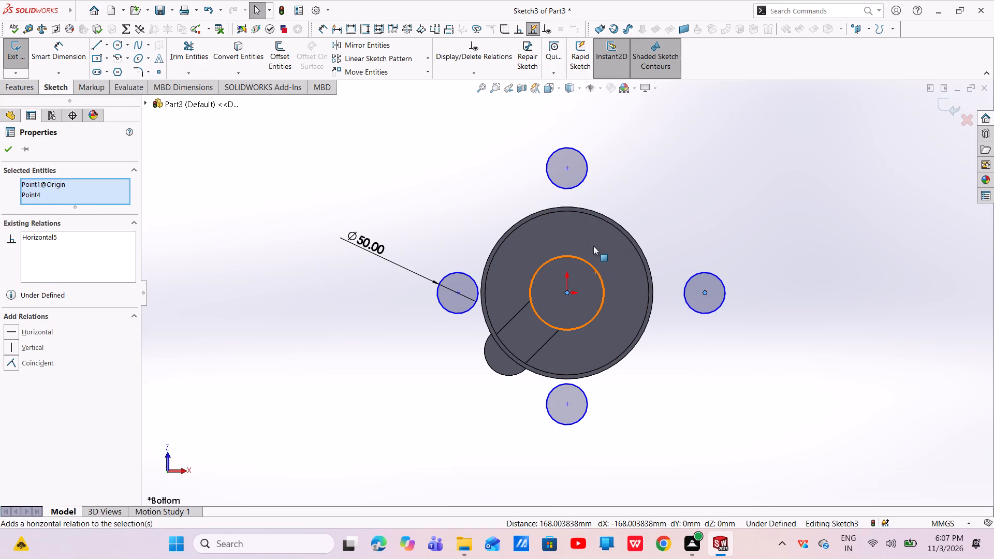
# Add a Vertical relation between the upper circle's centre and the origin.
pyautogui.press('Escape')
pyautogui.press('Escape')
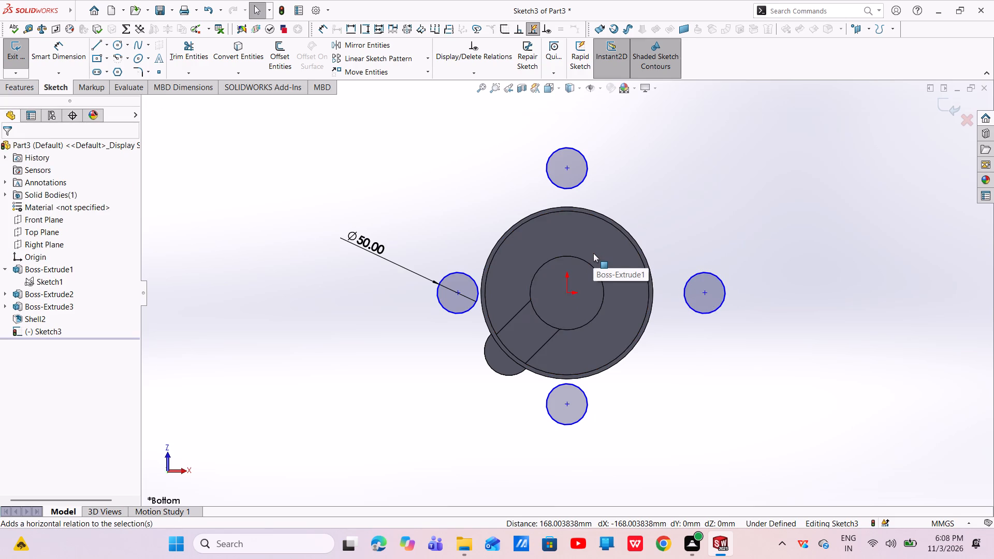
pyautogui.click(564, 167)
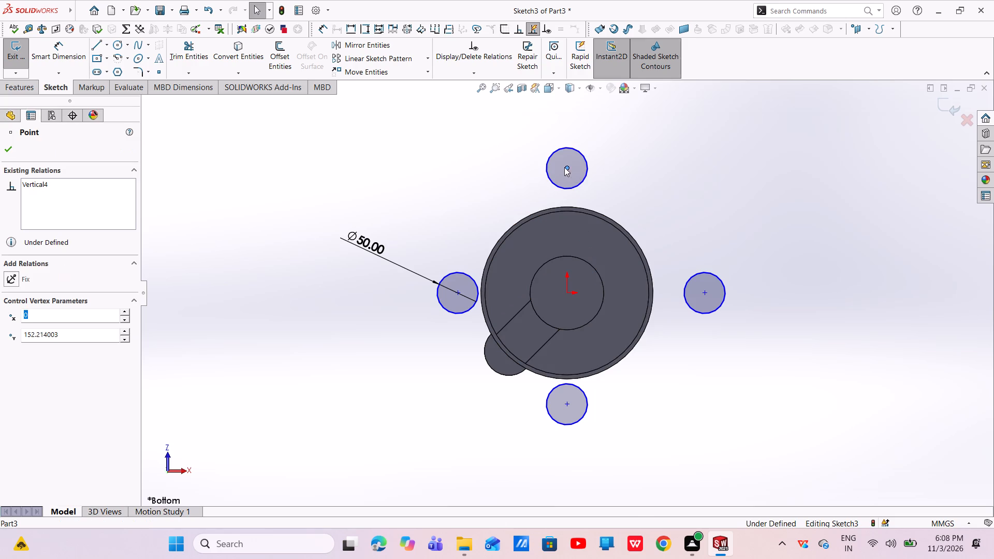
pyautogui.keyDown('ctrl'); pyautogui.click(566, 293); pyautogui.keyUp('ctrl')
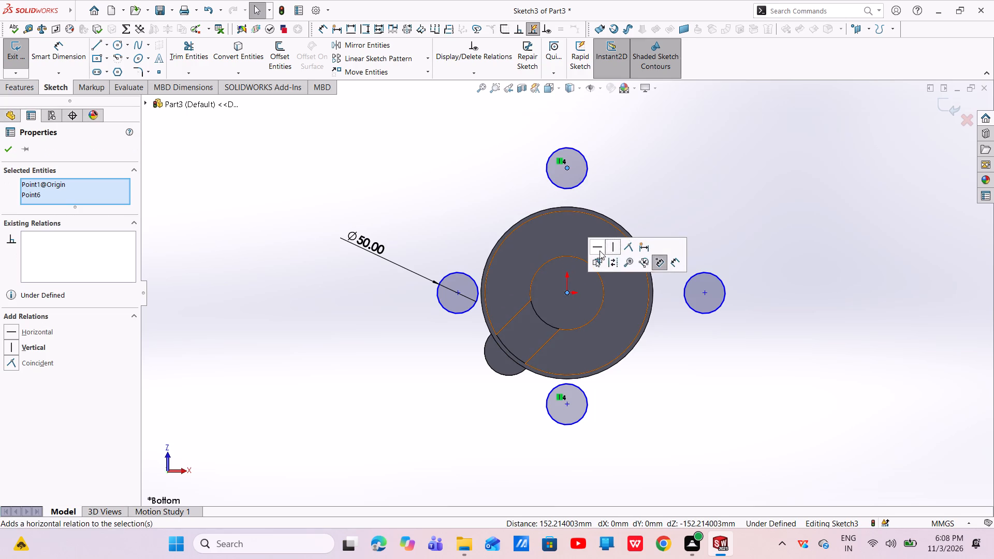
pyautogui.click(610, 246)
pyautogui.press('Escape')
pyautogui.press('Escape')
pyautogui.press('Escape')
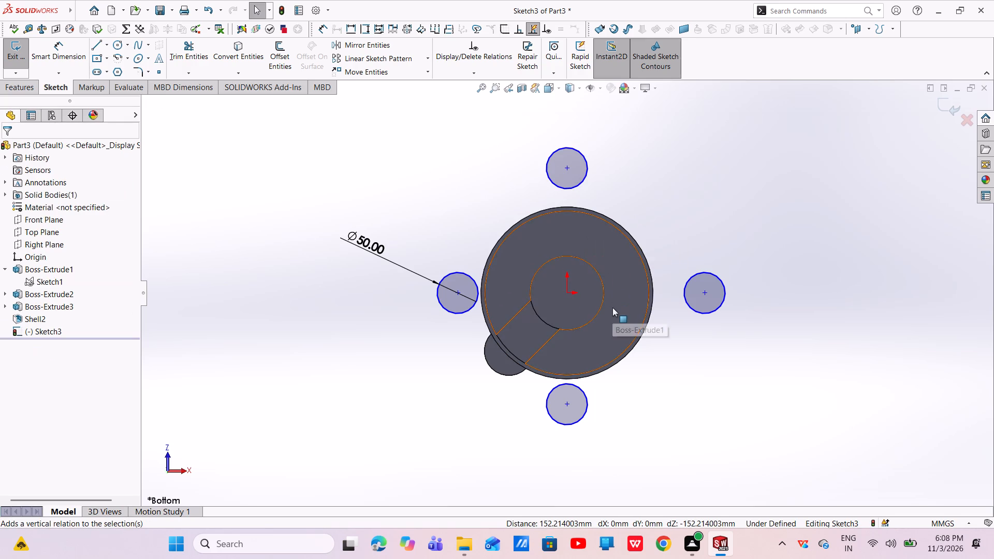
# Dimension the horizontal distance between the left and right circles' centres and set it to 210 mm.
pyautogui.click(45, 49)
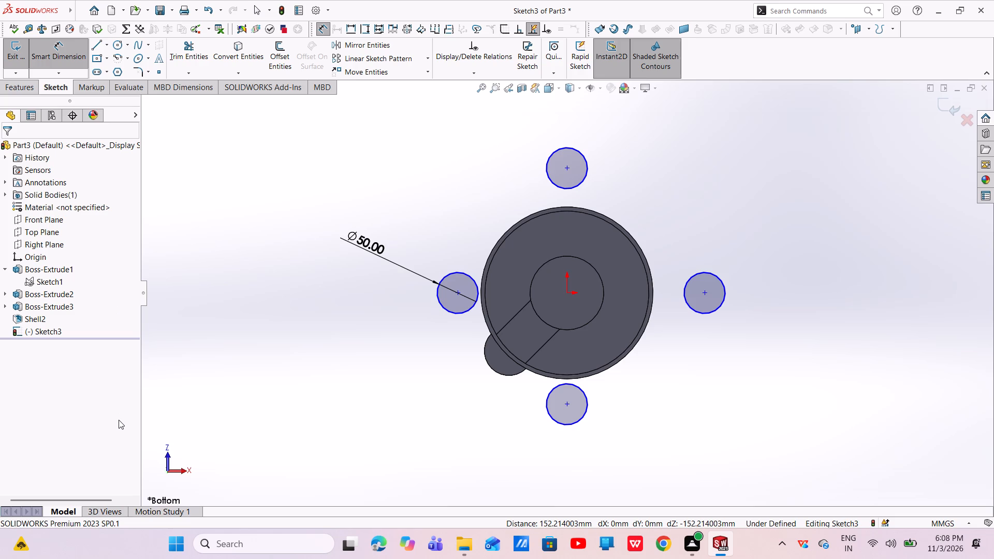
pyautogui.click(457, 292)
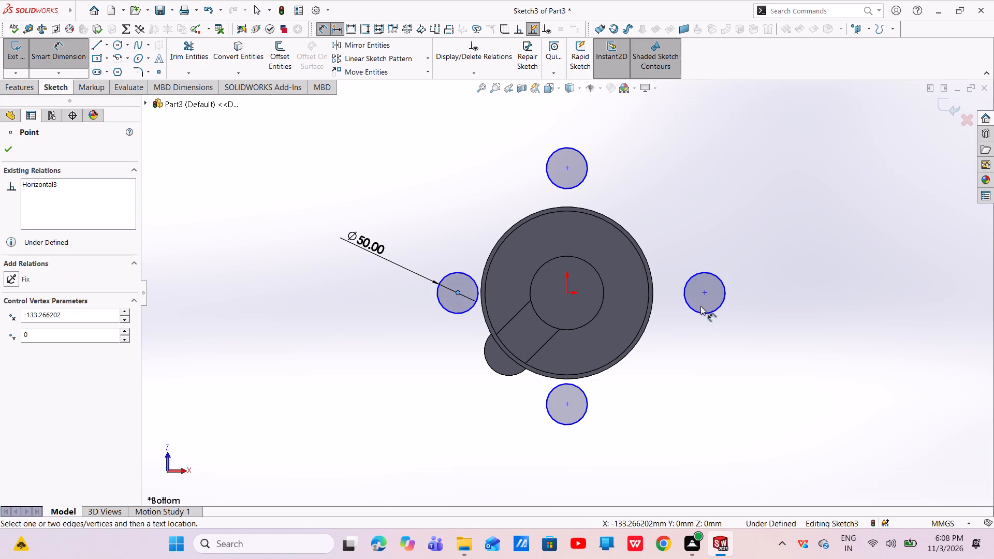
pyautogui.click(702, 293)
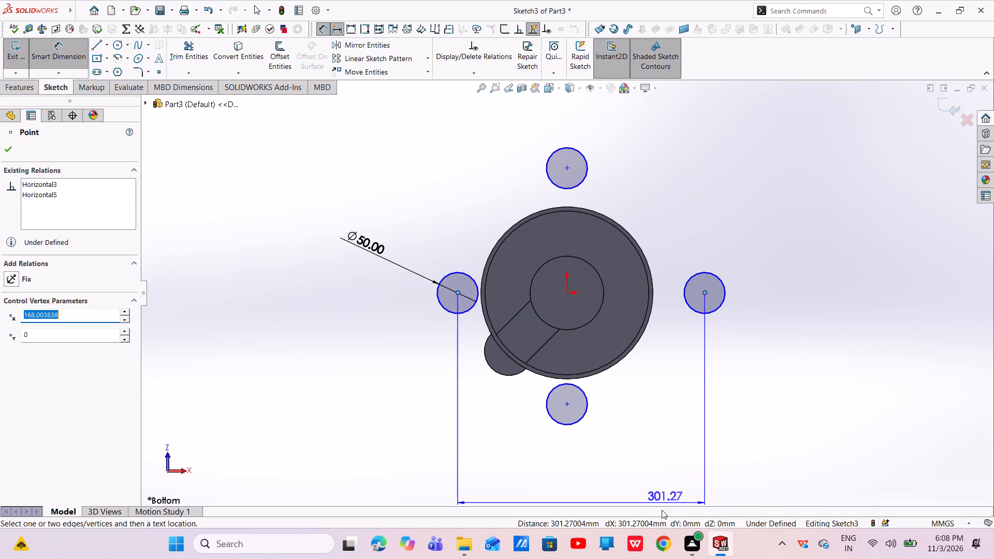
pyautogui.click(551, 469)
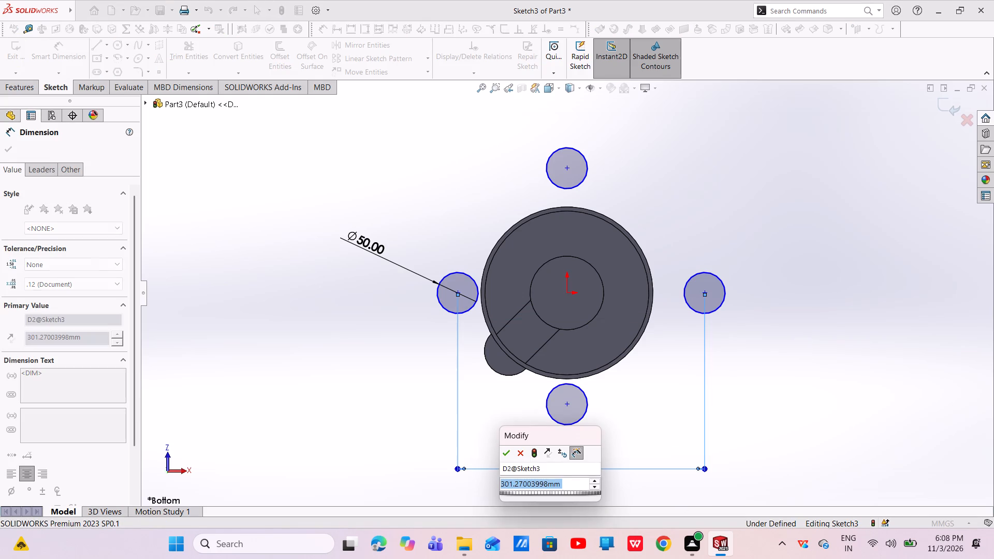
pyautogui.press('BackSpace')
pyautogui.write('21')
pyautogui.press('0')
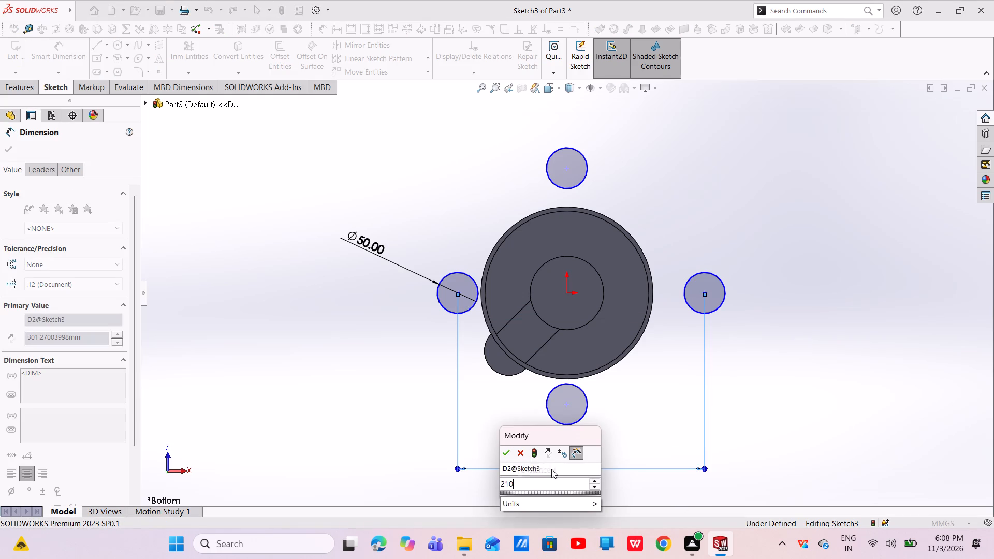
pyautogui.press('Return')
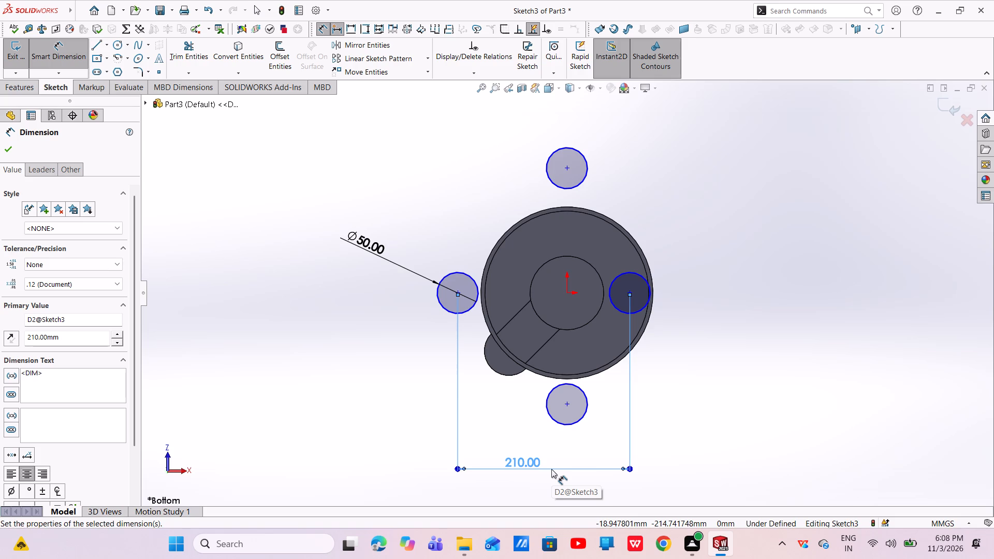
pyautogui.click(381, 420)
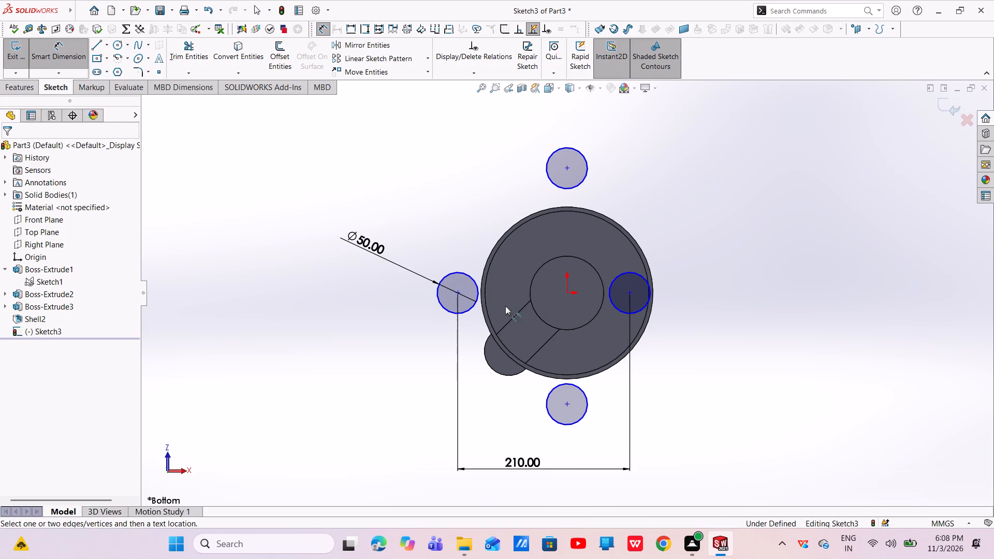
# Dimension the horizontal distance from the left circle's centre to the origin and set it to 105 mm.
pyautogui.click(456, 293)
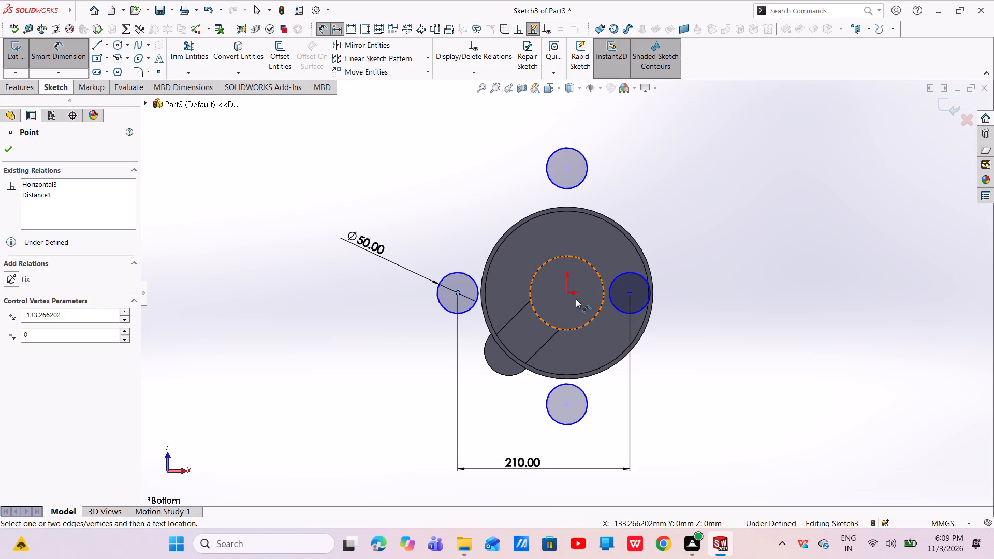
pyautogui.click(566, 292)
pyautogui.click(440, 404)
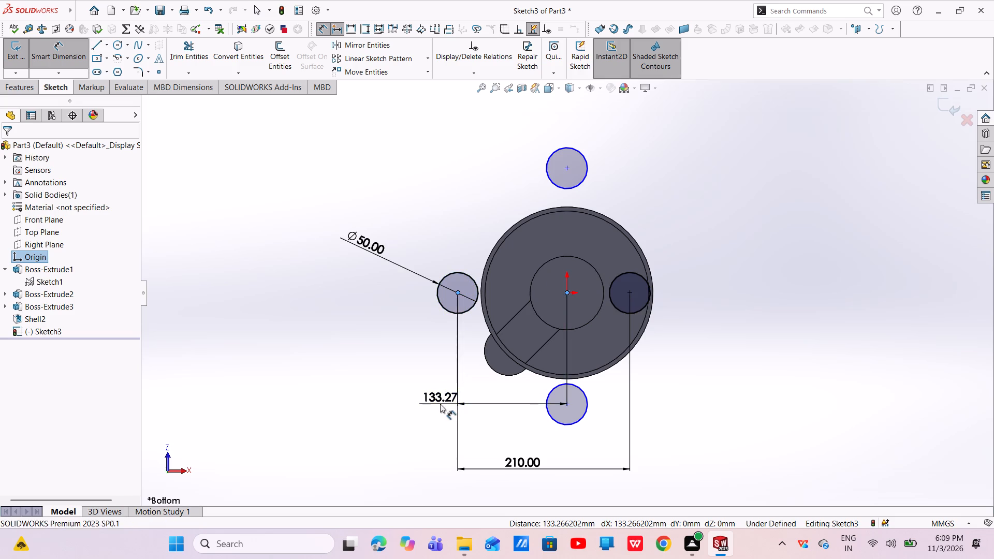
pyautogui.press('BackSpace')
pyautogui.write('105')
pyautogui.press('Return')
pyautogui.click(382, 369)
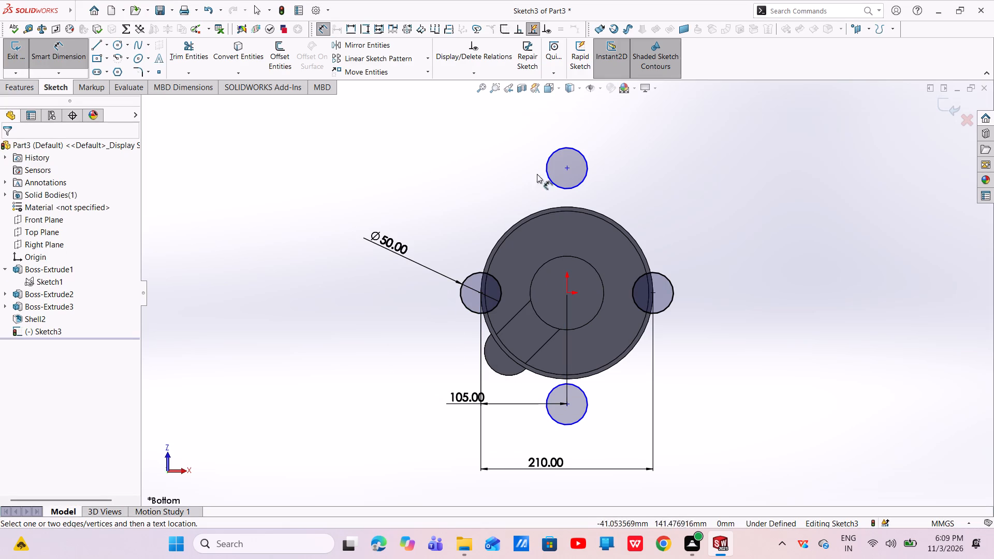
# Dimension the vertical distance between the upper and lower circles' centres and set it to 180 mm.
pyautogui.click(567, 167)
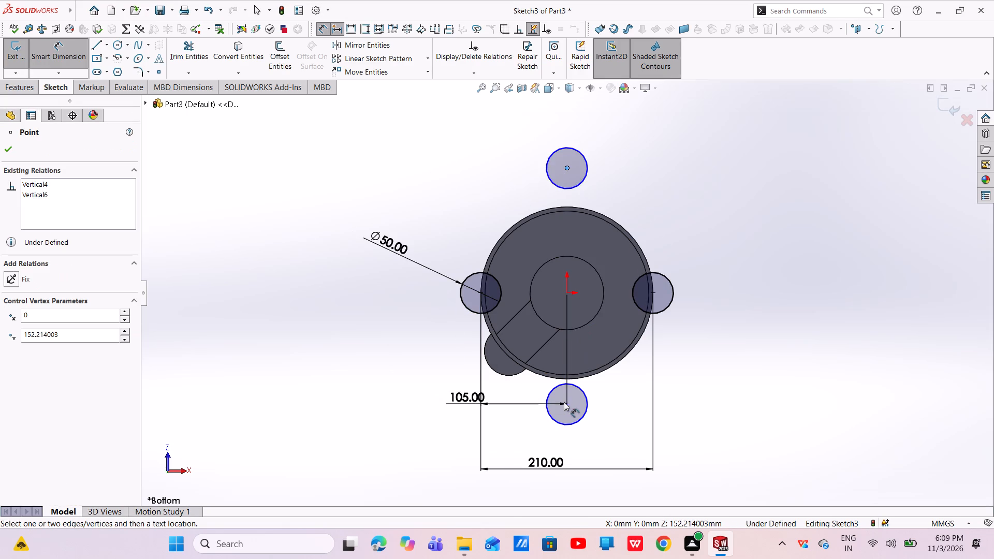
pyautogui.click(565, 403)
pyautogui.click(336, 277)
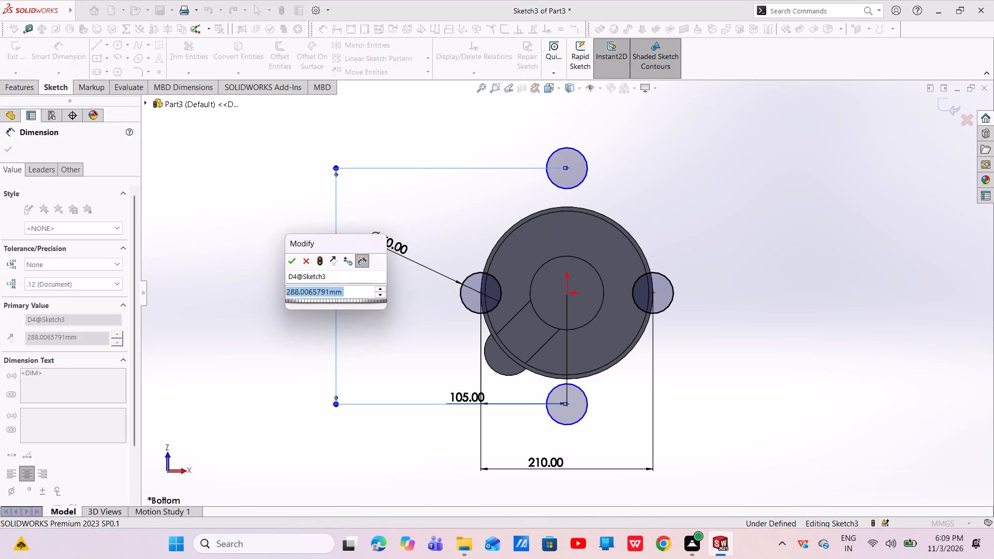
pyautogui.press('BackSpace')
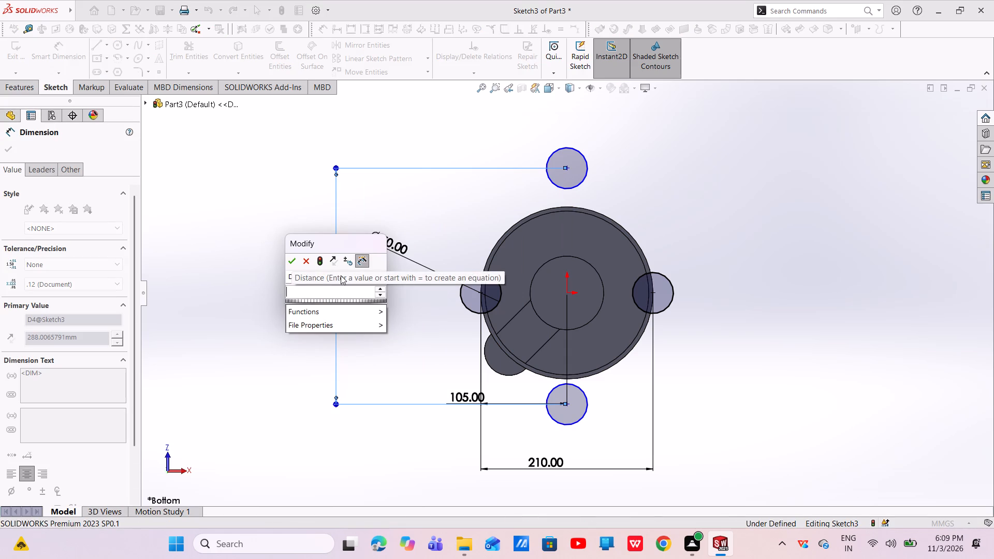
pyautogui.press('1')
pyautogui.press('8')
pyautogui.press('0')
pyautogui.press('Return')
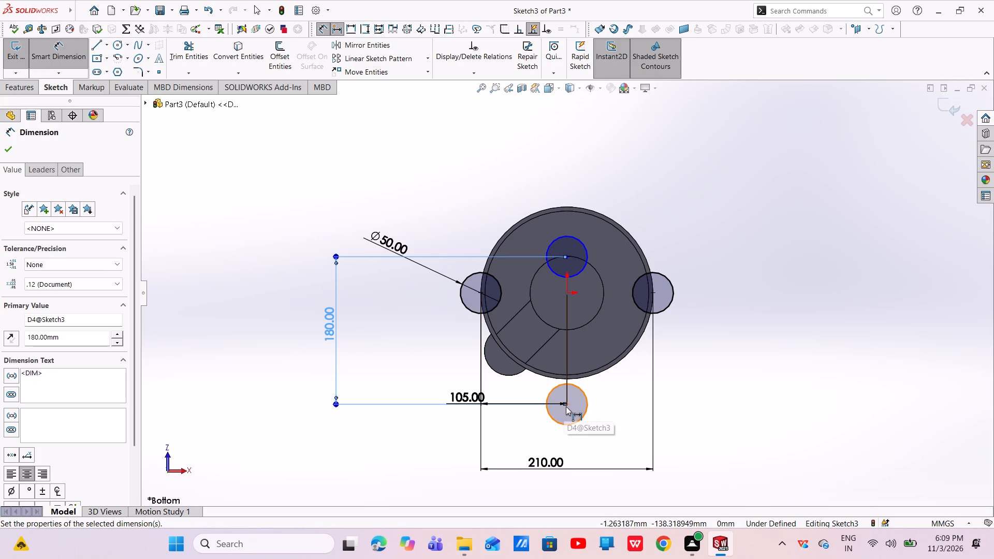
# Dimension the vertical distance from the lower circle's centre to the origin and set it to 90 mm.
pyautogui.click(568, 403)
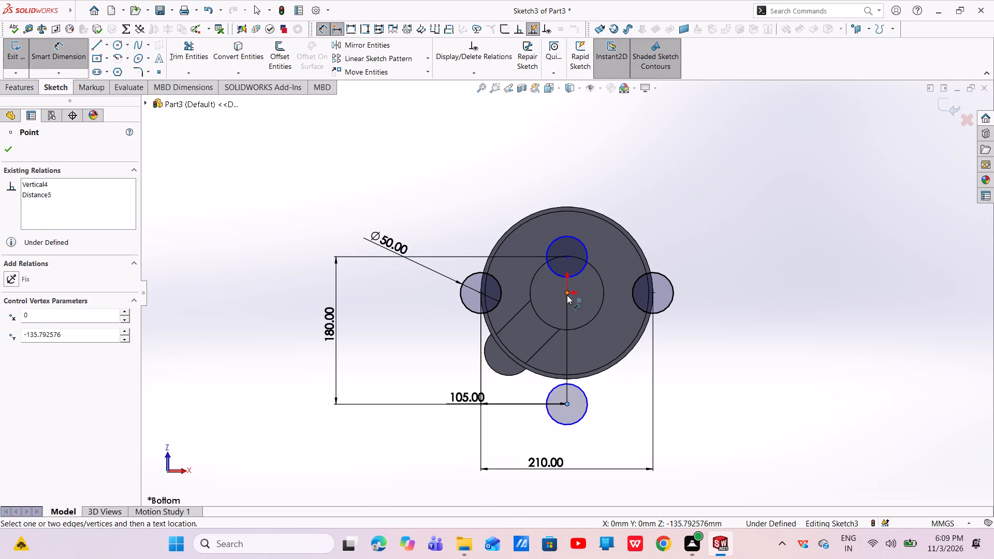
pyautogui.click(567, 295)
pyautogui.click(434, 358)
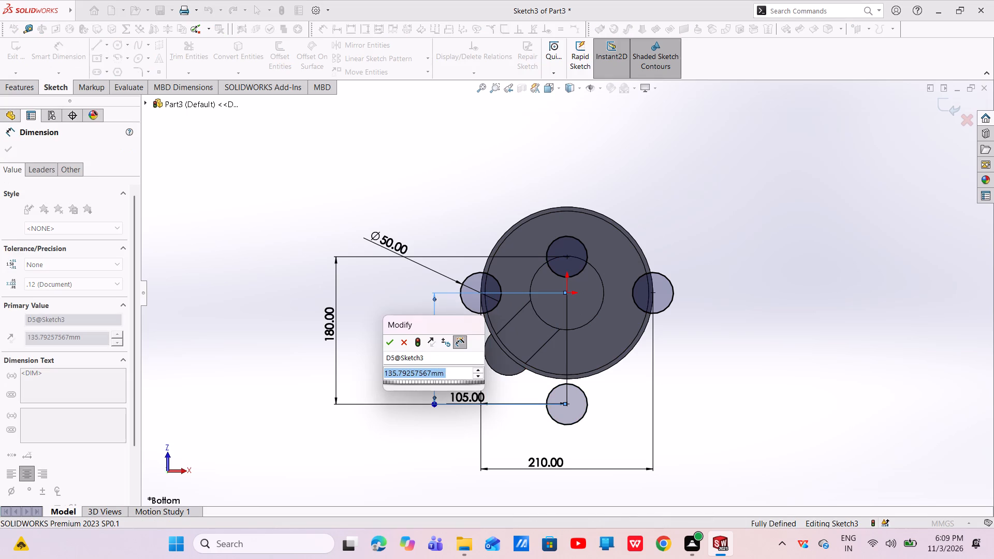
pyautogui.press('BackSpace')
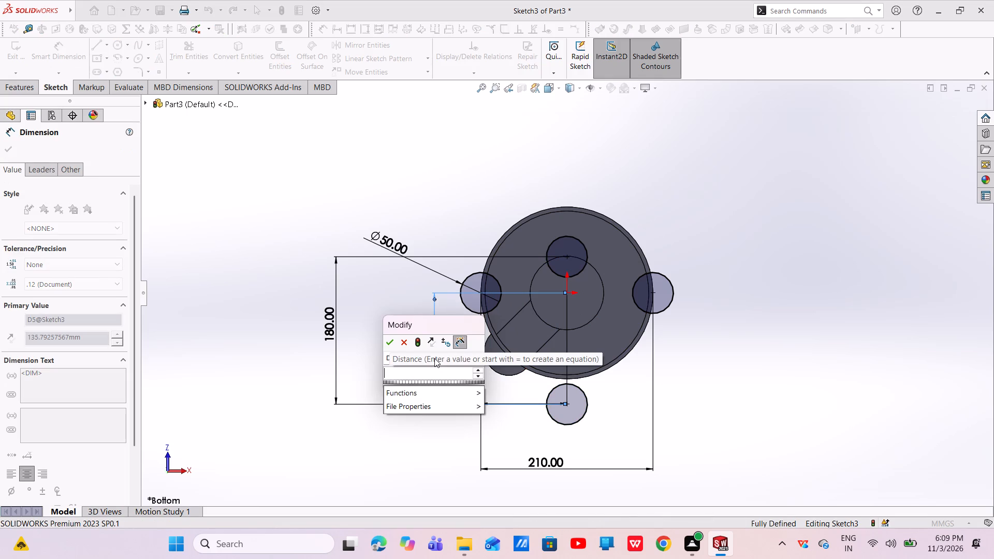
pyautogui.write('90')
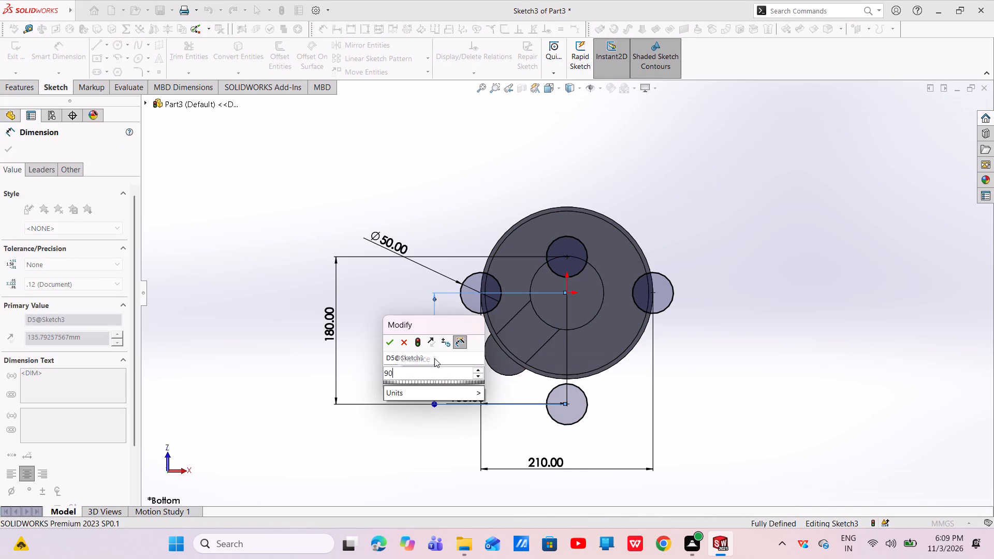
pyautogui.press('Return')
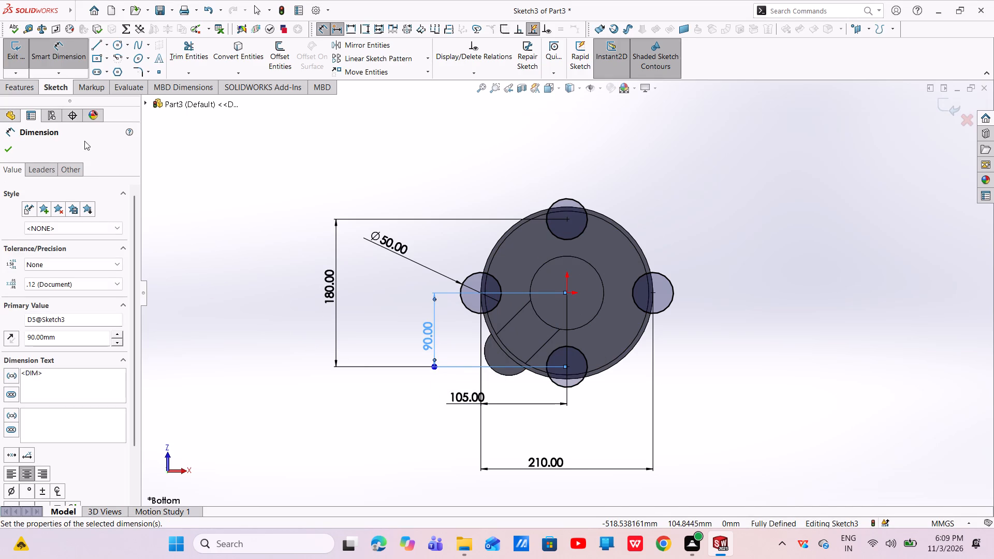
pyautogui.click(3, 152)
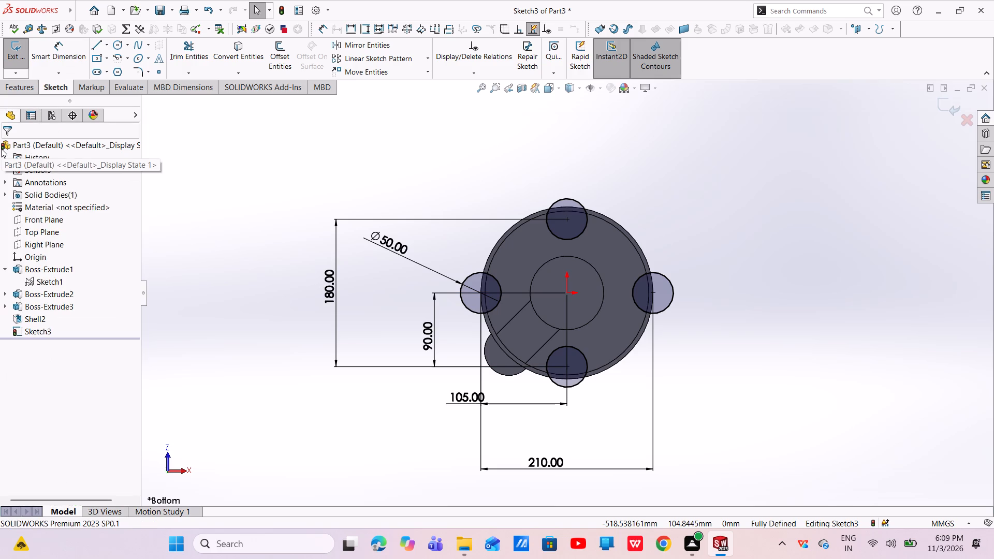
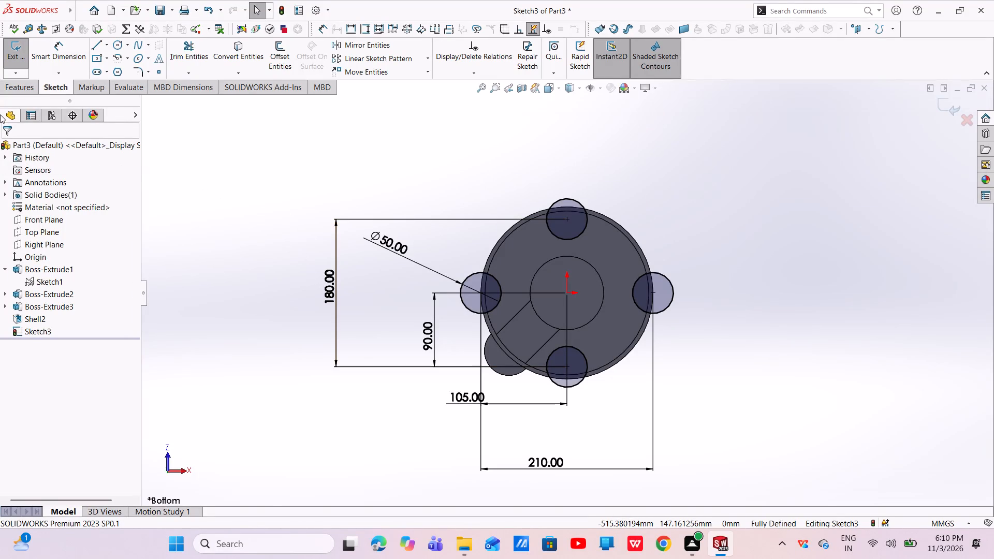
# Extrude the four 50 mm rim circles 40 mm blind in the reversed direction, alongside the disc, with the result merged.
pyautogui.click(15, 91)
pyautogui.click(16, 63)
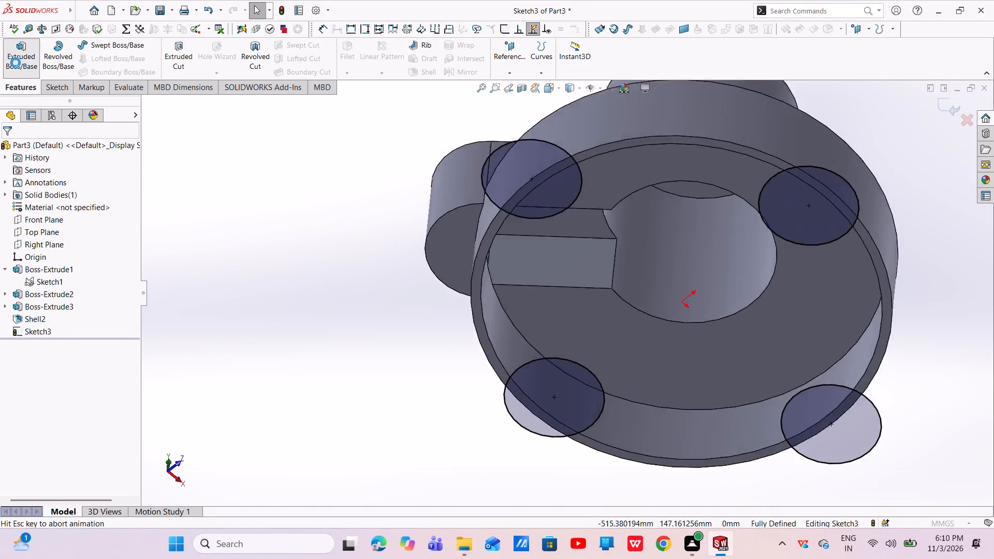
pyautogui.scroll(4, 534, 260)
pyautogui.moveTo(620, 279); pyautogui.dragTo(588, 357, button='middle')
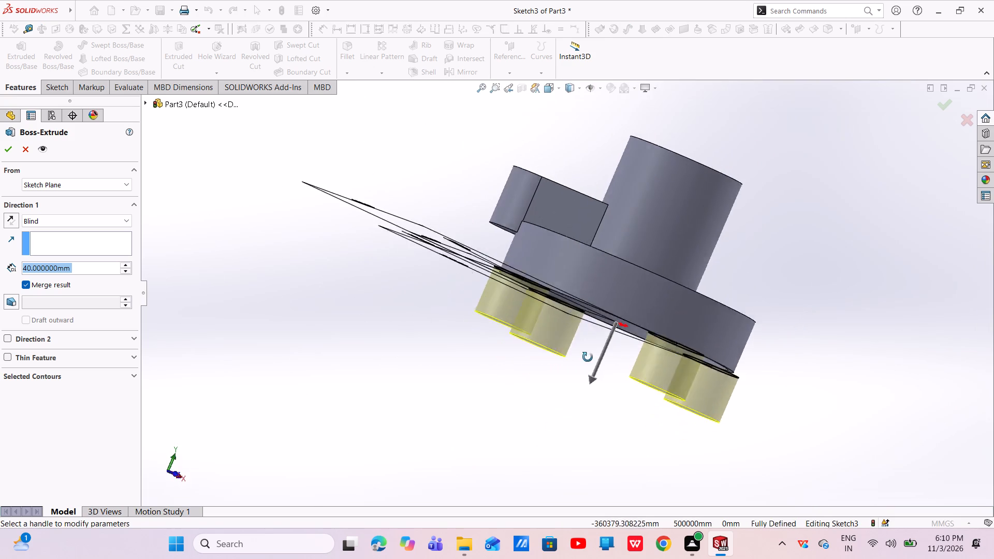
pyautogui.moveTo(588, 357); pyautogui.dragTo(579, 380, button='middle')
pyautogui.middleClick(578, 380)
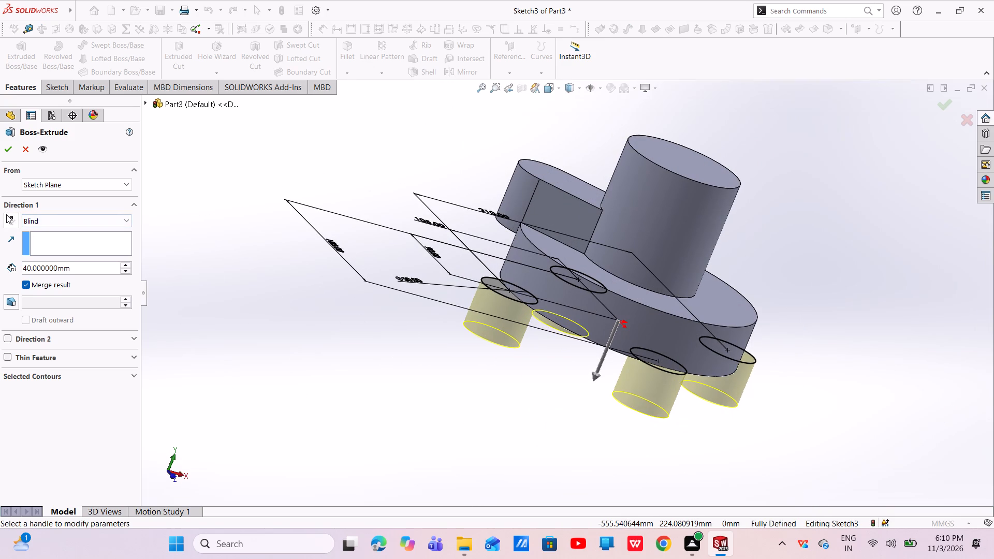
pyautogui.click(7, 216)
pyautogui.click(13, 144)
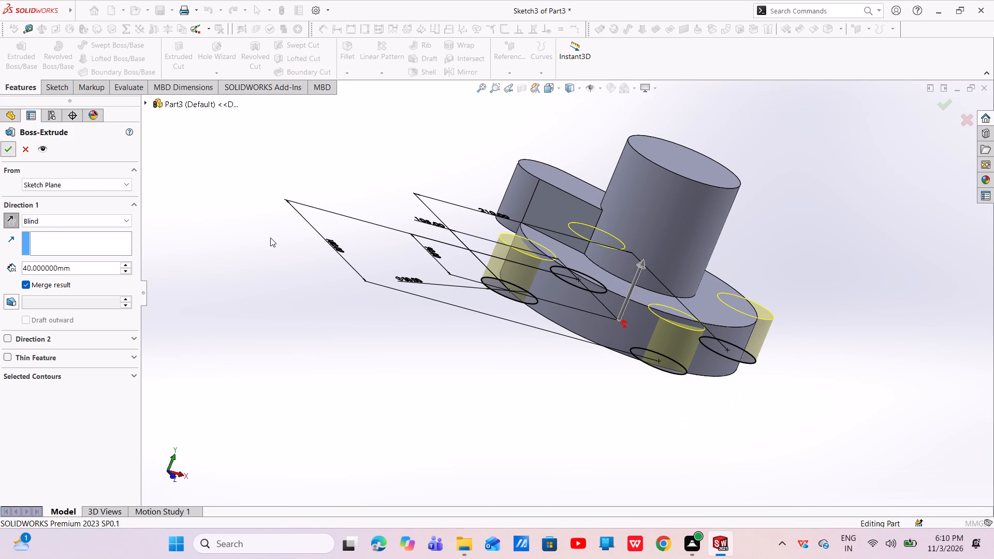
# Examine the four new rim bosses from several angles and at different zoom levels.
pyautogui.scroll(-3, 644, 265)
pyautogui.scroll(2, 644, 265)
pyautogui.scroll(-1, 643, 265)
pyautogui.scroll(4, 642, 265)
pyautogui.moveTo(639, 274); pyautogui.dragTo(566, 367, button='middle')
pyautogui.scroll(1, 631, 276)
pyautogui.scroll(-5, 604, 290)
pyautogui.scroll(4, 604, 292)
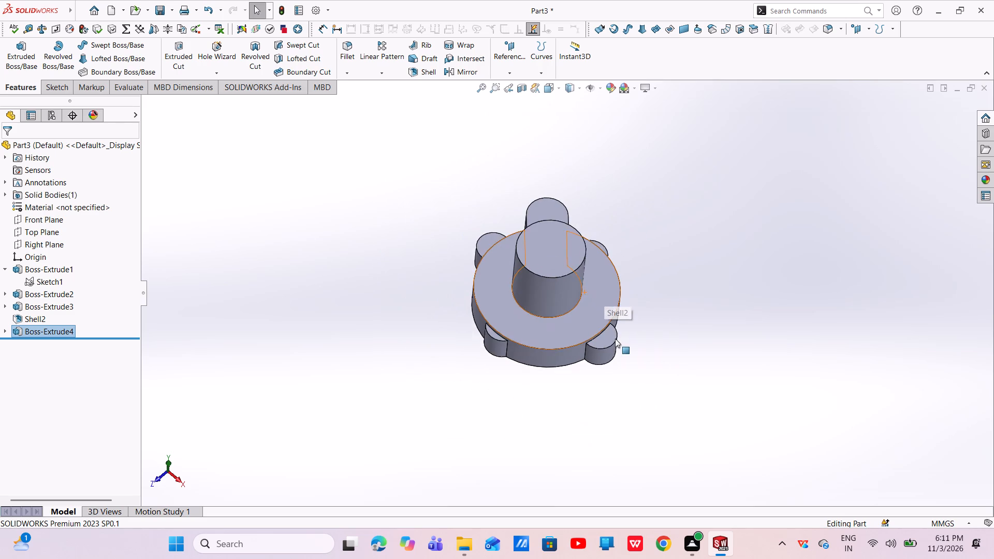
pyautogui.moveTo(615, 339); pyautogui.dragTo(552, 360, button='middle')
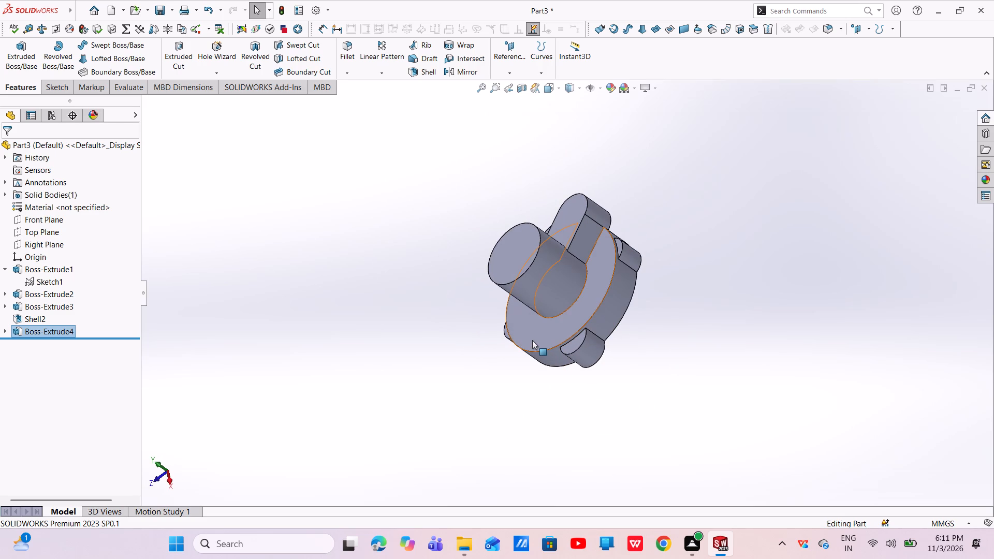
pyautogui.moveTo(550, 267); pyautogui.dragTo(563, 275, button='middle')
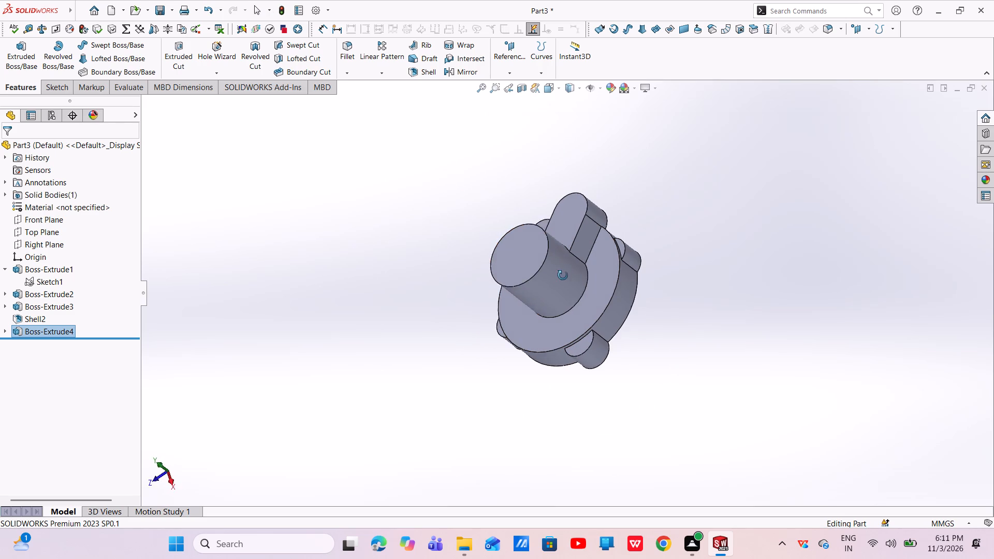
pyautogui.moveTo(563, 275); pyautogui.dragTo(613, 285, button='middle')
pyautogui.scroll(-4, 603, 293)
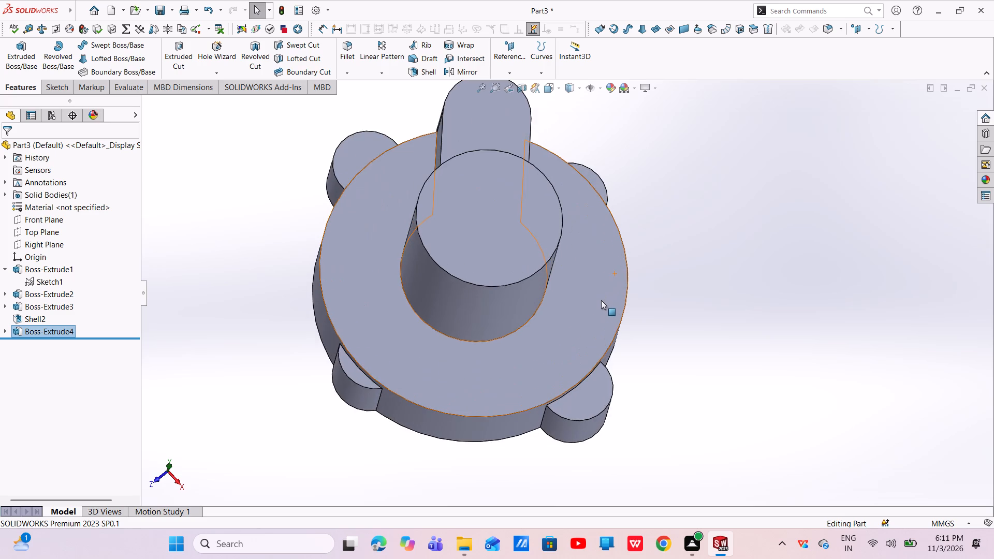
pyautogui.scroll(2, 601, 300)
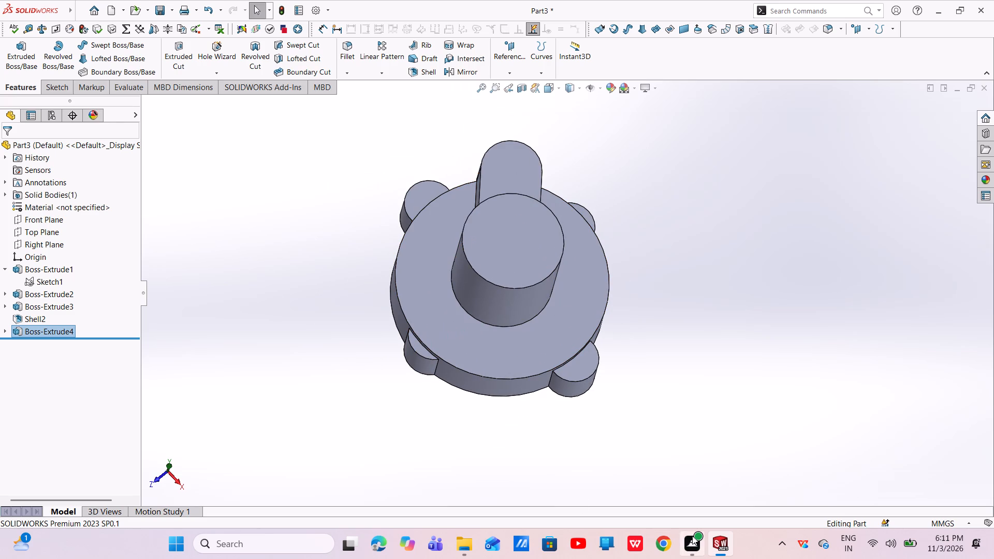
# Open the rim bosses' sketch for editing and check the circles' dimensions.
pyautogui.click(2, 331)
pyautogui.click(6, 333)
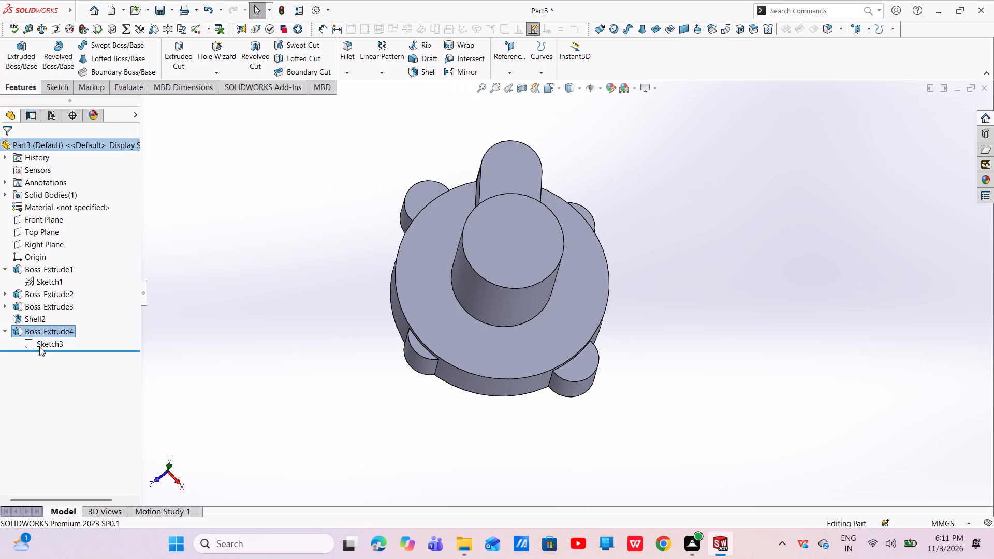
pyautogui.click(39, 344)
pyautogui.click(45, 313)
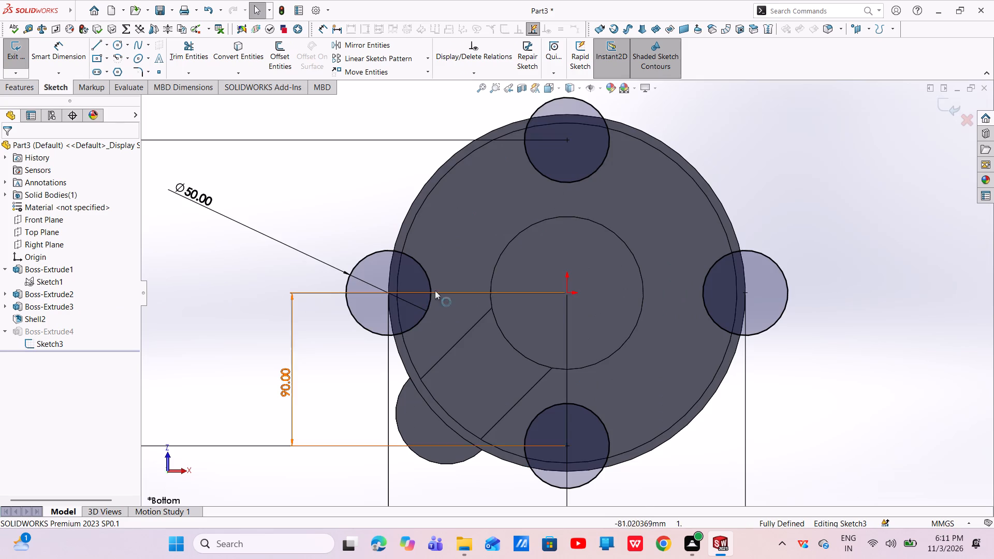
pyautogui.scroll(2, 492, 284)
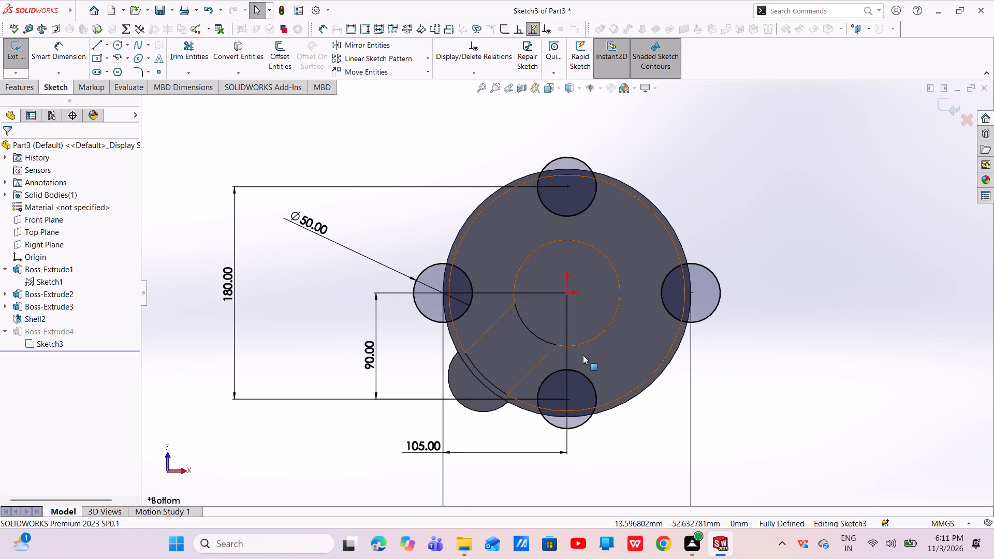
pyautogui.scroll(1, 583, 355)
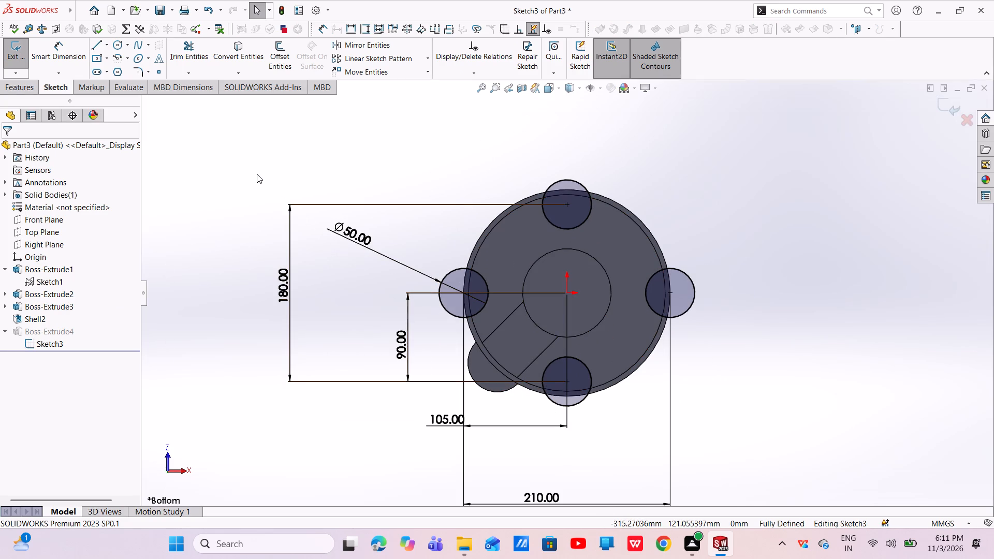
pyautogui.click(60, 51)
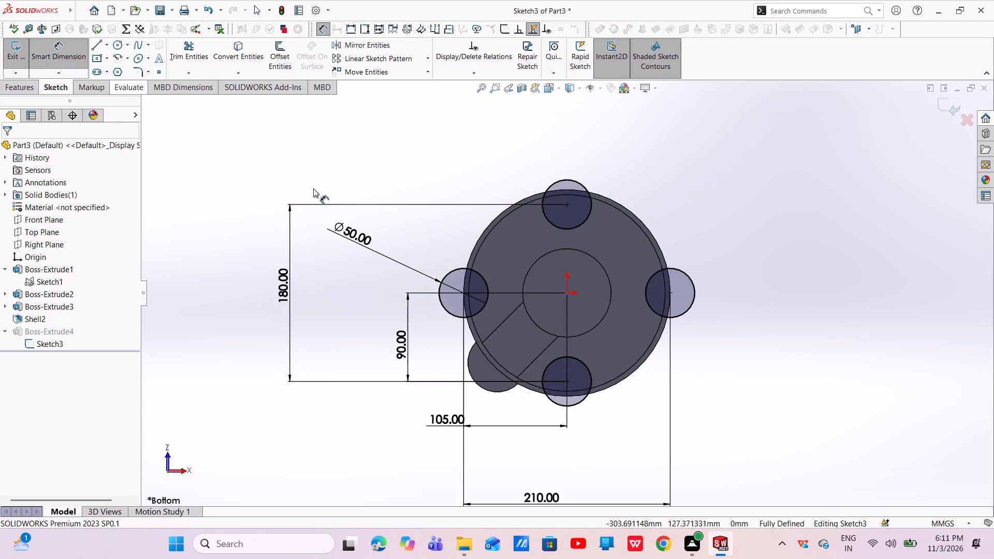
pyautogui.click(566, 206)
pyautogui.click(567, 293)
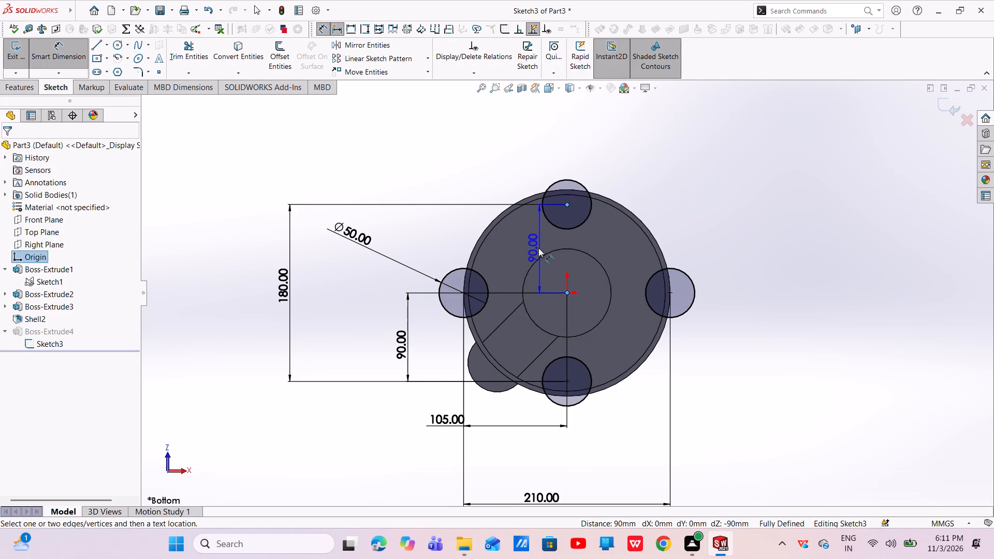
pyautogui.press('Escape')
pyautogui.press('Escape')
# Look over the layout of the four rim circles and exit the sketch.
pyautogui.scroll(3, 603, 323)
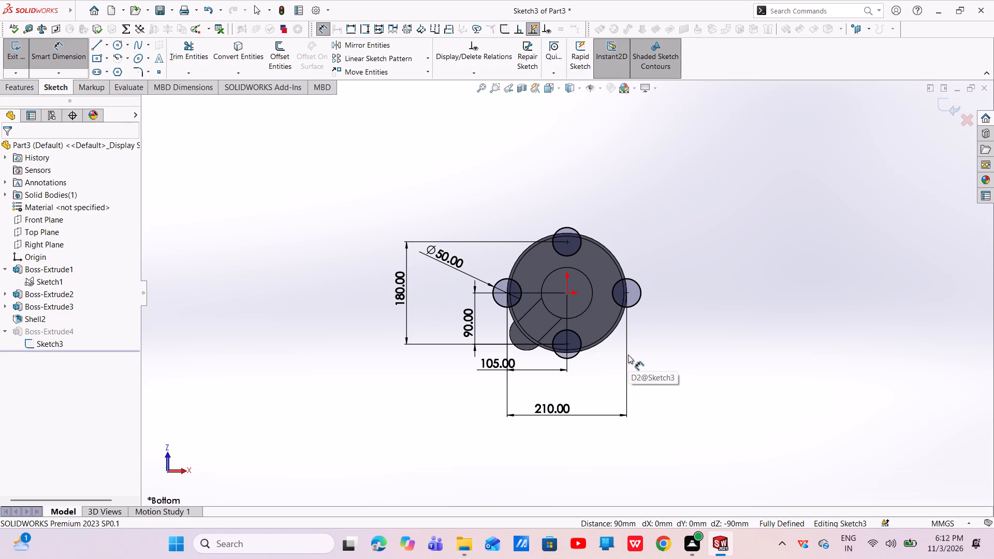
pyautogui.scroll(-3, 567, 254)
pyautogui.scroll(1, 564, 258)
pyautogui.scroll(-2, 563, 260)
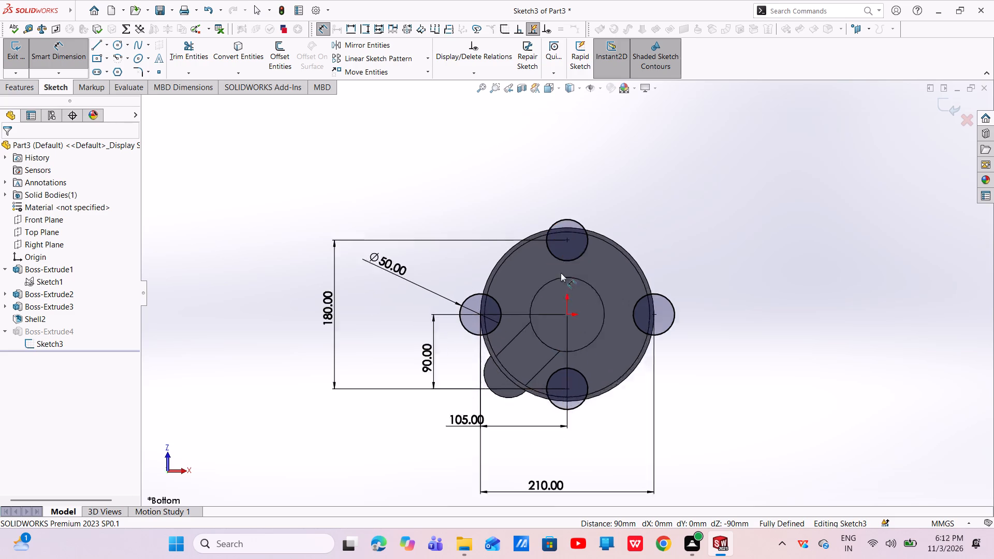
pyautogui.scroll(5, 570, 331)
pyautogui.scroll(-4, 565, 387)
pyautogui.scroll(3, 565, 389)
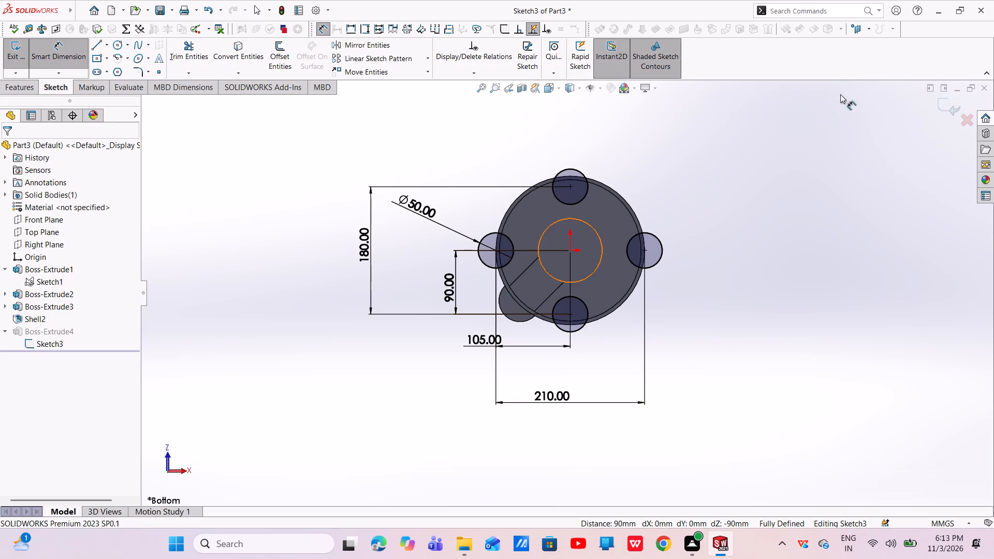
pyautogui.click(947, 107)
# Examine the part's rim bosses and shelled underside by viewing the model from below and above.
pyautogui.moveTo(574, 284); pyautogui.dragTo(544, 391, button='middle')
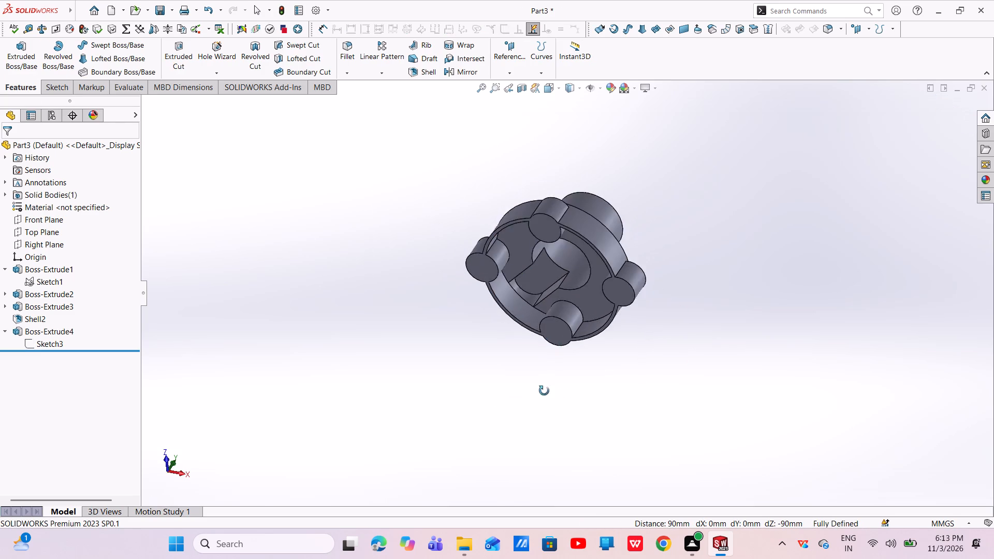
pyautogui.moveTo(544, 391); pyautogui.dragTo(537, 407, button='middle')
pyautogui.scroll(-4, 535, 262)
pyautogui.scroll(5, 535, 265)
pyautogui.moveTo(552, 309); pyautogui.dragTo(571, 390, button='middle')
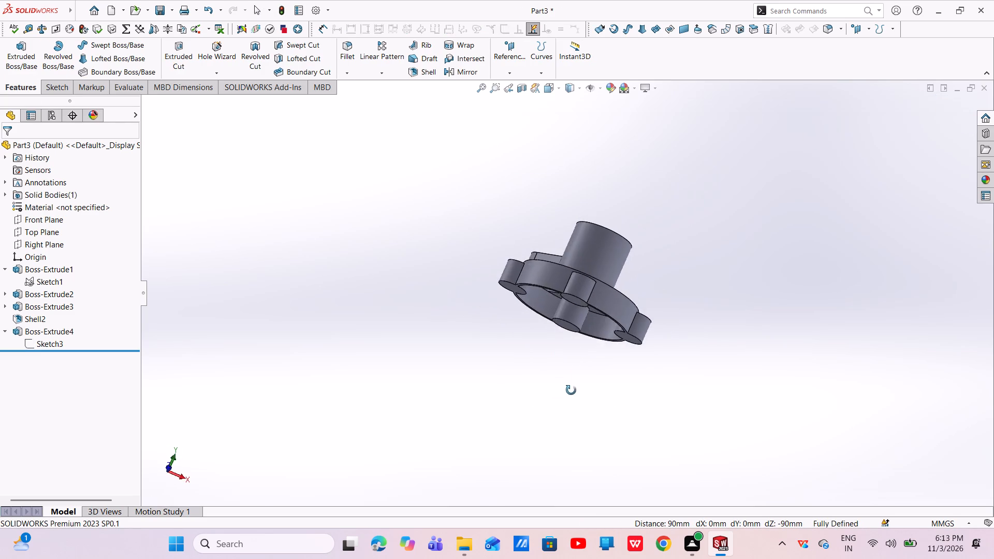
pyautogui.moveTo(571, 390); pyautogui.dragTo(530, 423, button='middle')
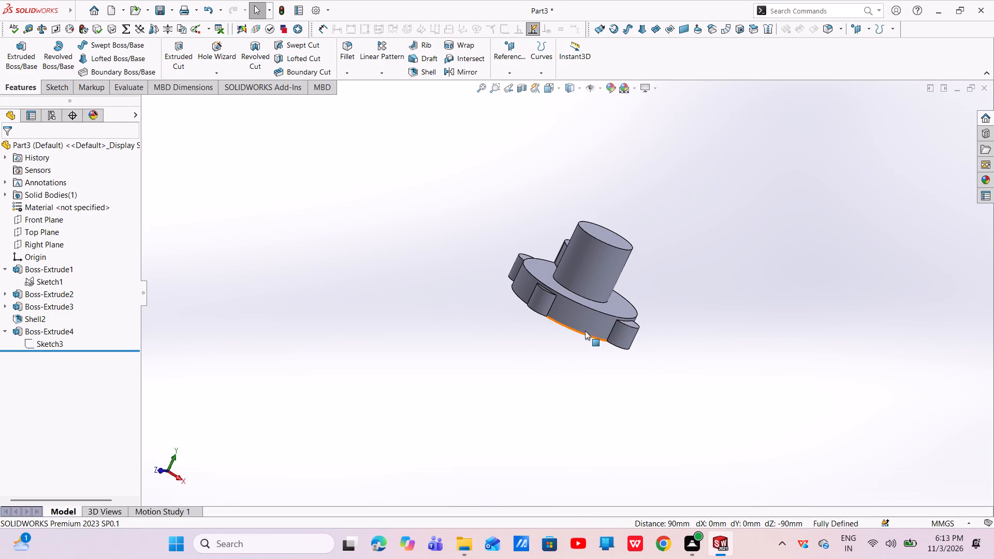
pyautogui.scroll(-4, 591, 263)
pyautogui.moveTo(549, 299); pyautogui.dragTo(496, 307, button='middle')
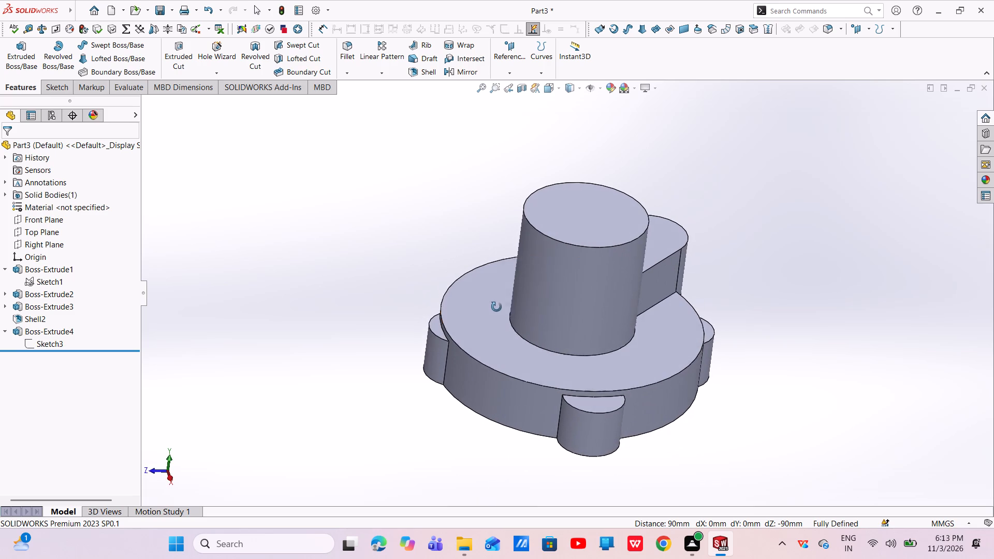
pyautogui.moveTo(496, 307); pyautogui.dragTo(496, 307, button='middle')
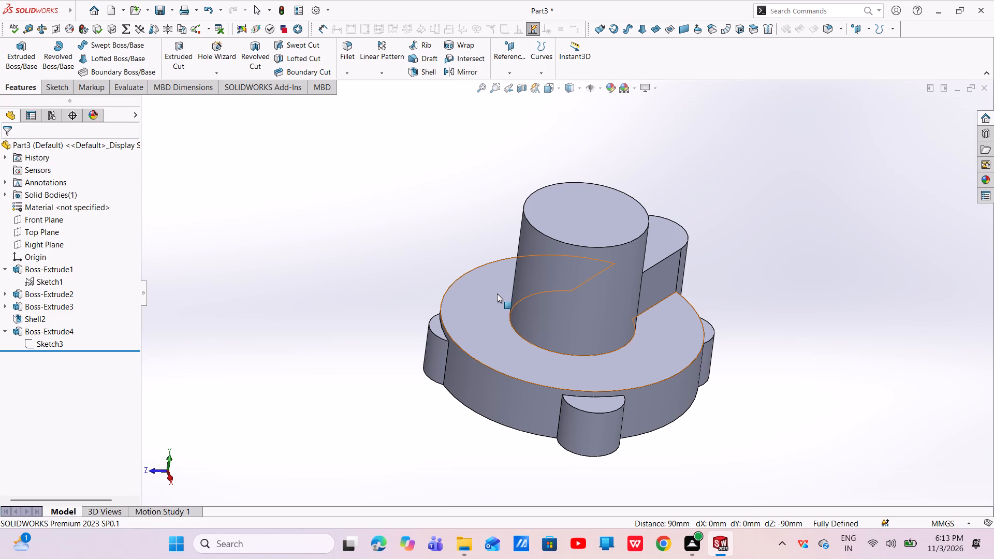
# Check the base disc extrusion's depth settings and close them.
pyautogui.click(35, 272)
pyautogui.click(45, 246)
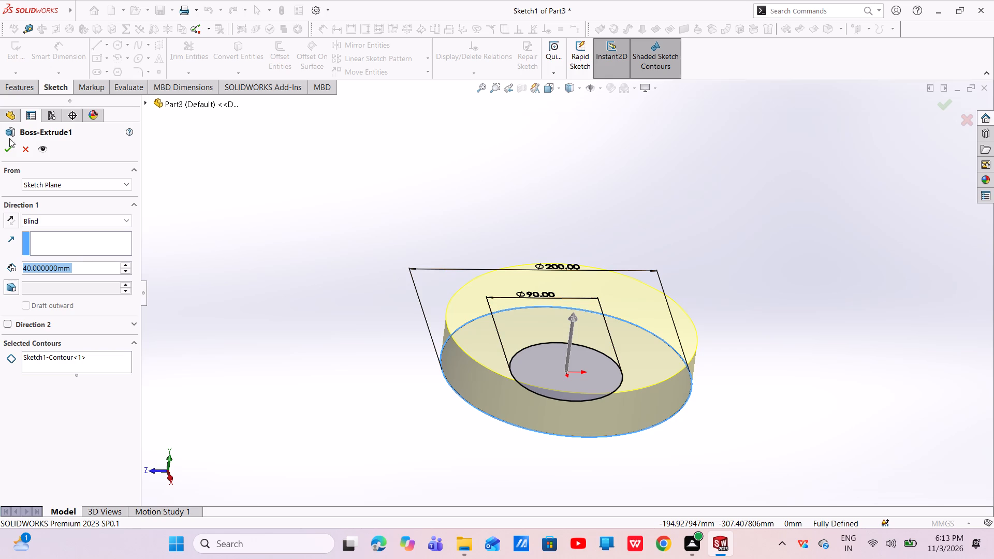
pyautogui.click(8, 146)
# Examine where the rim bosses meet the shelled disc, from the underside and from above.
pyautogui.moveTo(535, 418); pyautogui.dragTo(521, 343, button='middle')
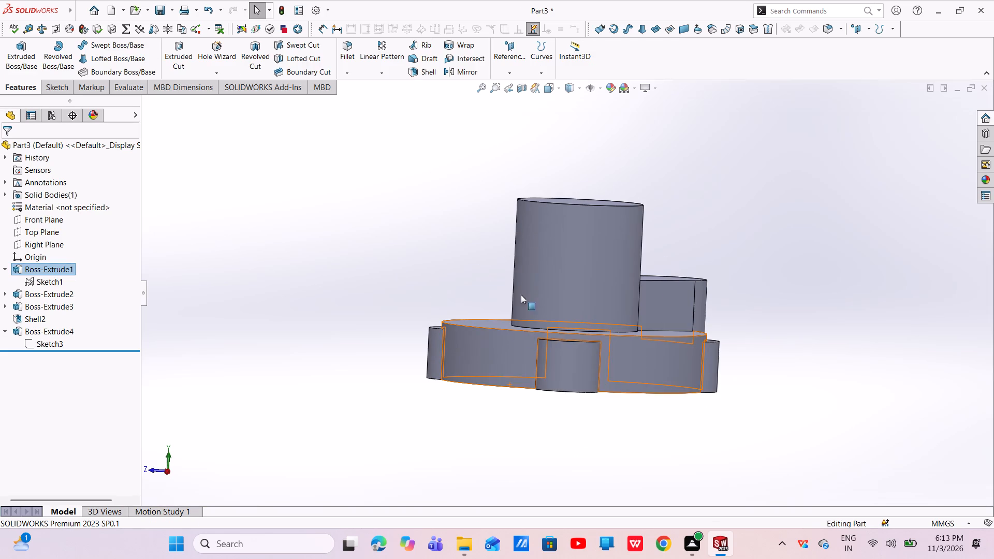
pyautogui.moveTo(586, 407); pyautogui.dragTo(579, 218, button='middle')
pyautogui.scroll(-2, 489, 227)
pyautogui.scroll(2, 490, 229)
pyautogui.scroll(-5, 490, 230)
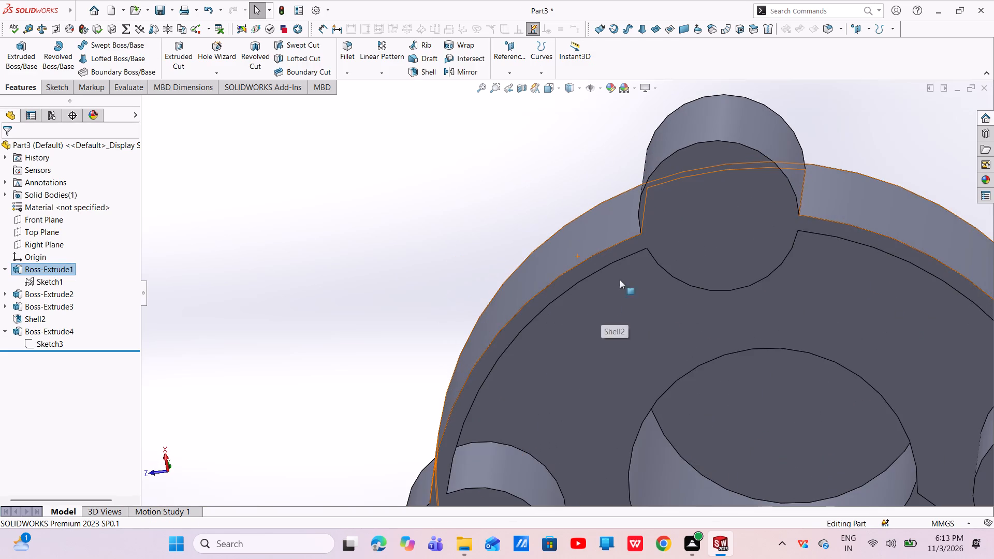
pyautogui.scroll(4, 621, 254)
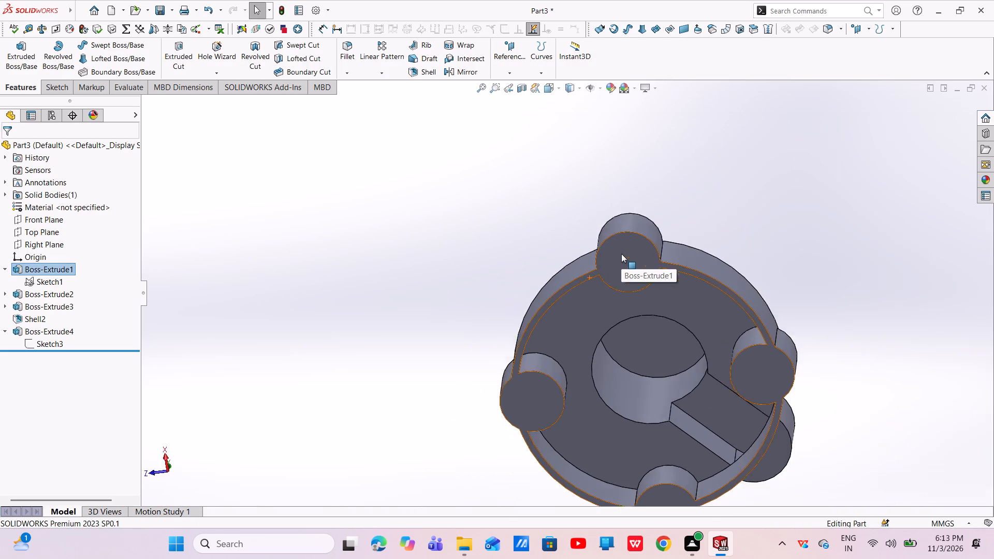
pyautogui.scroll(2, 621, 254)
pyautogui.moveTo(711, 308); pyautogui.dragTo(594, 387, button='middle')
pyautogui.moveTo(581, 410); pyautogui.dragTo(473, 371, button='middle')
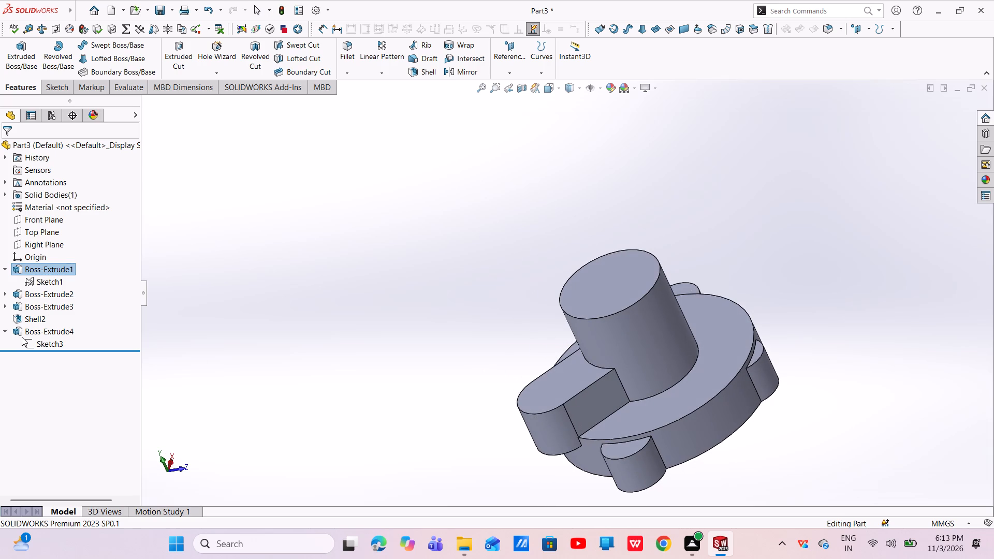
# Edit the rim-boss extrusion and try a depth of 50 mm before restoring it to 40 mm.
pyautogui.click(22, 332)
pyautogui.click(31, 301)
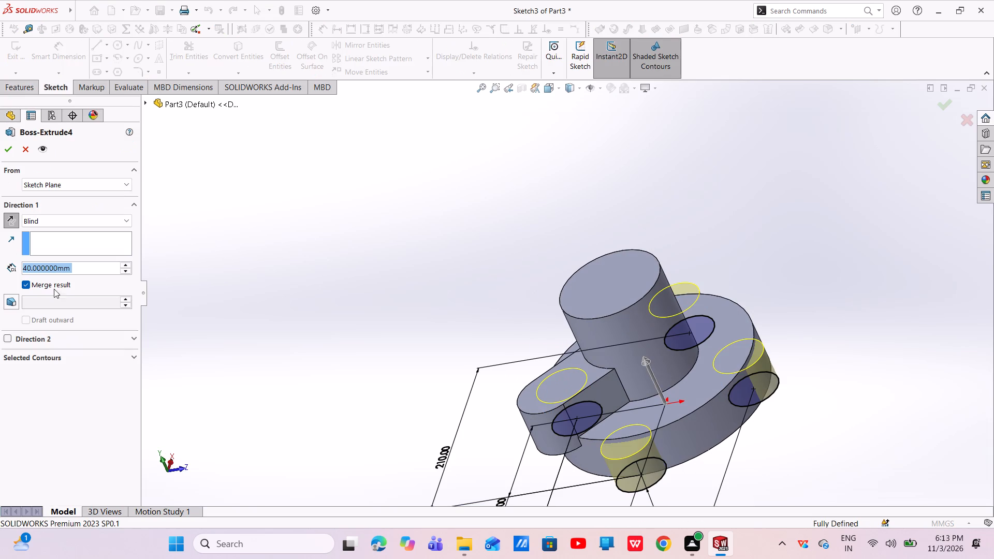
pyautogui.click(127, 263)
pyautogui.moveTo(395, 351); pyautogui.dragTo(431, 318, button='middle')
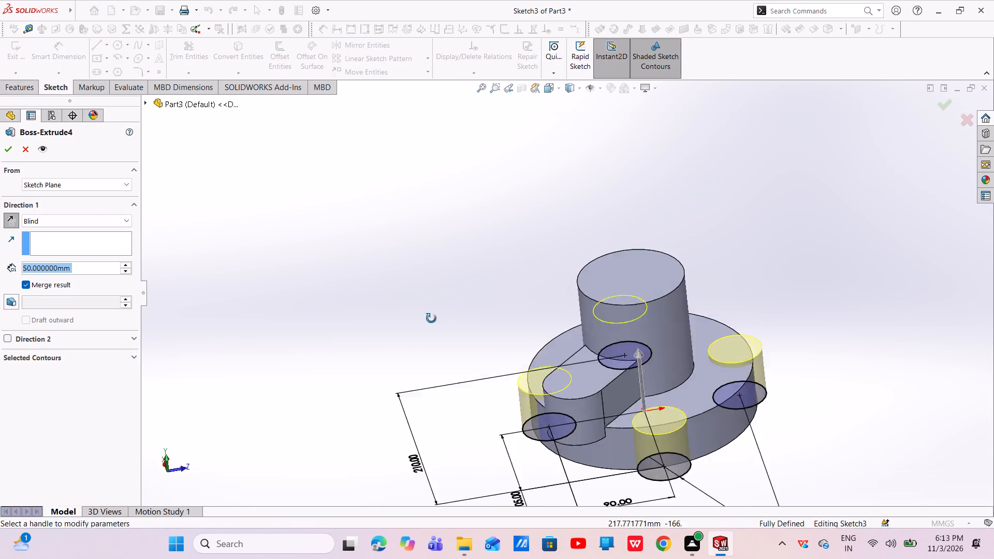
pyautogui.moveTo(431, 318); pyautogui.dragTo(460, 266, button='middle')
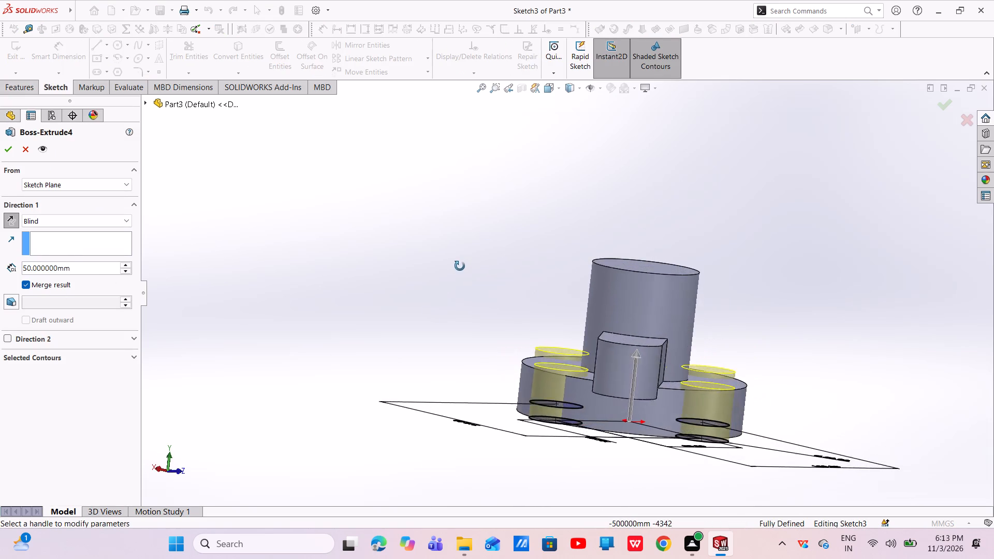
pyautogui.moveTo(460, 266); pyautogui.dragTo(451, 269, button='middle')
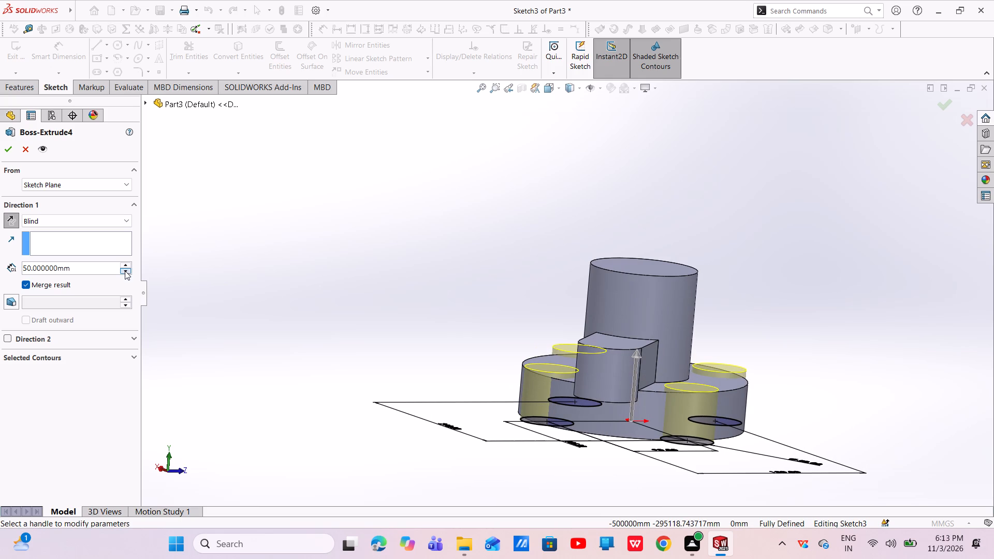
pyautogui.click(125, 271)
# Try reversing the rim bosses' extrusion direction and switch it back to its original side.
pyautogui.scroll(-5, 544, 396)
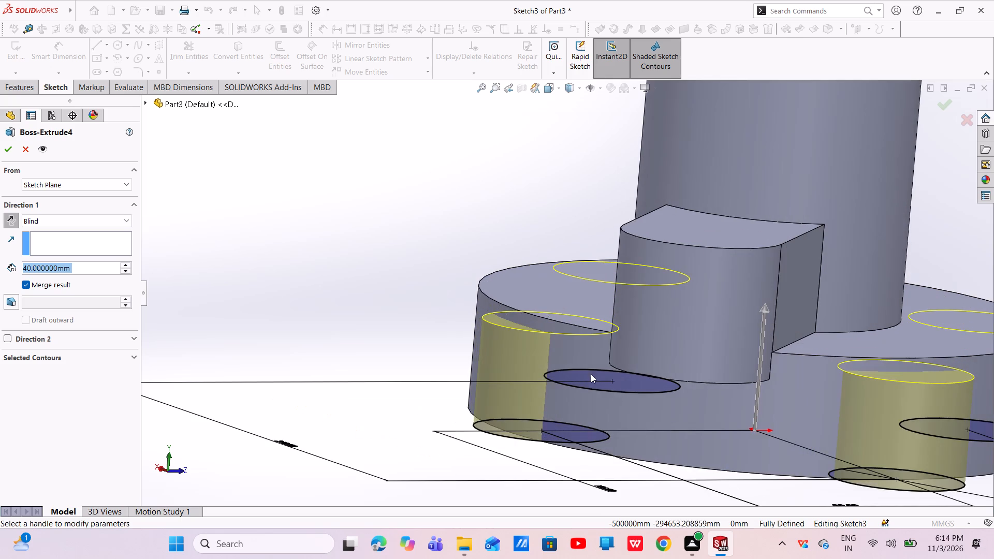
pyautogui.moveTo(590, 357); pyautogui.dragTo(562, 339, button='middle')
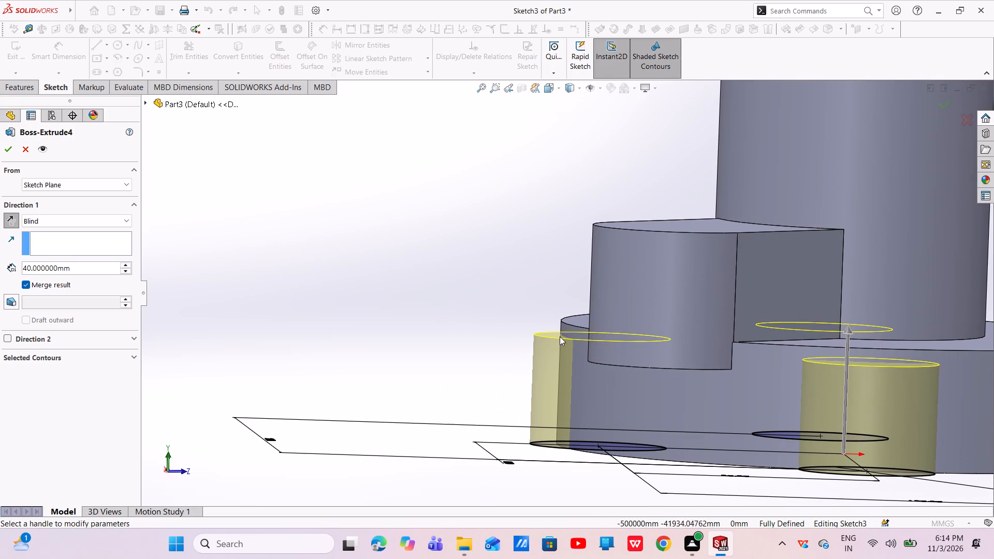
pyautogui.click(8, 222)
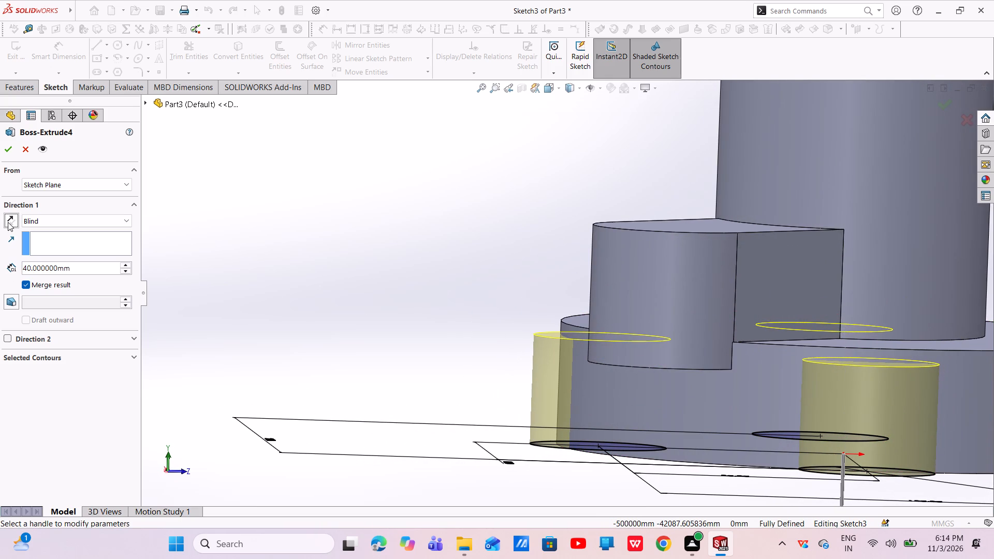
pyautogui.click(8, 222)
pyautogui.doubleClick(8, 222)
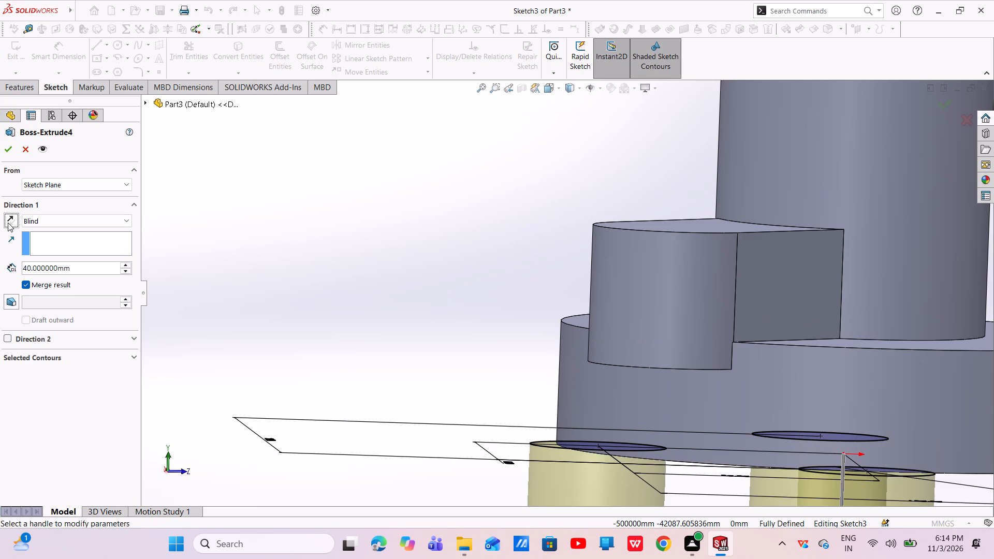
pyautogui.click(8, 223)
# Examine the rim-boss extrusion preview against the disc from the side and from above.
pyautogui.scroll(-2, 767, 383)
pyautogui.scroll(1, 767, 381)
pyautogui.scroll(-1, 767, 381)
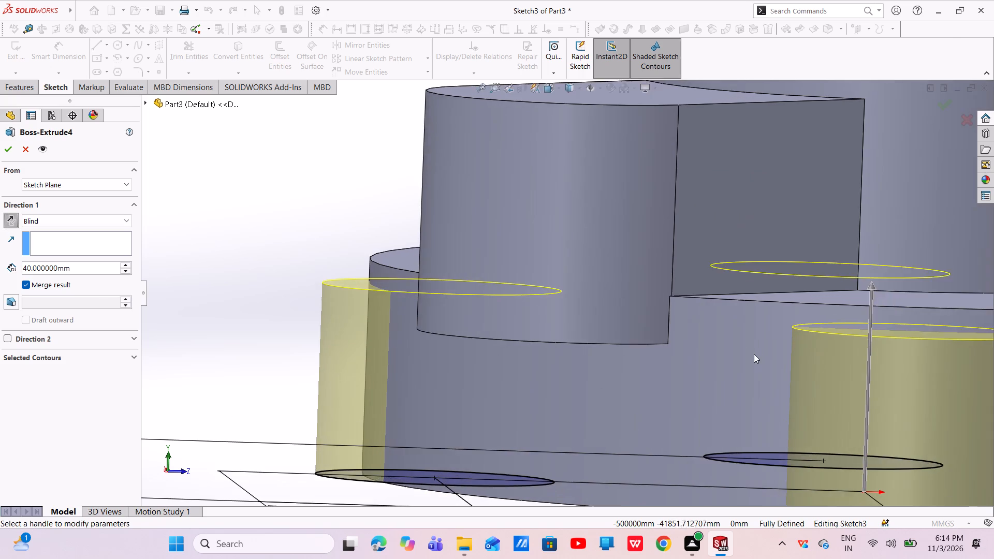
pyautogui.scroll(3, 757, 357)
pyautogui.moveTo(843, 348); pyautogui.dragTo(705, 348, button='middle')
pyautogui.scroll(1, 839, 348)
pyautogui.scroll(3, 706, 348)
pyautogui.moveTo(845, 338); pyautogui.dragTo(533, 540, button='middle')
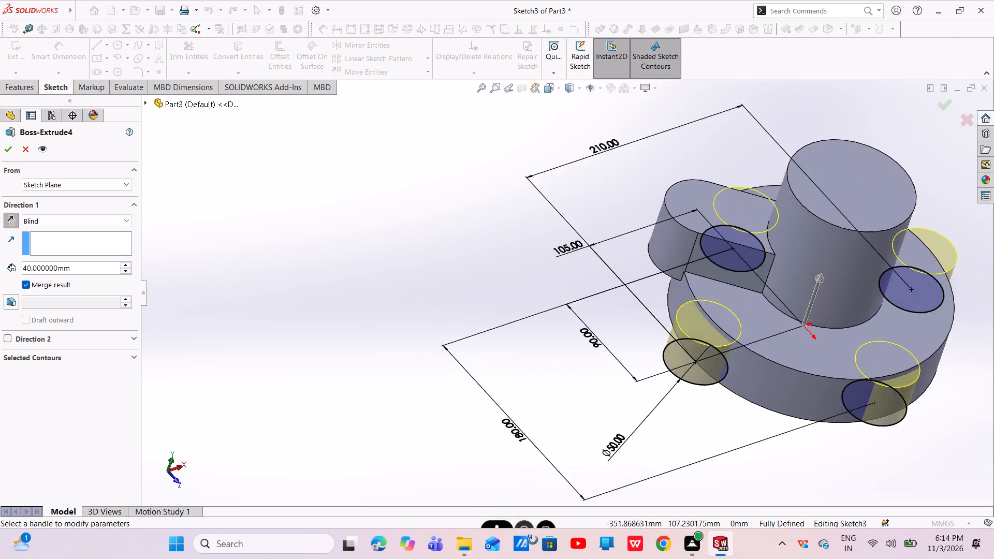
pyautogui.moveTo(533, 540); pyautogui.dragTo(851, 356, button='middle')
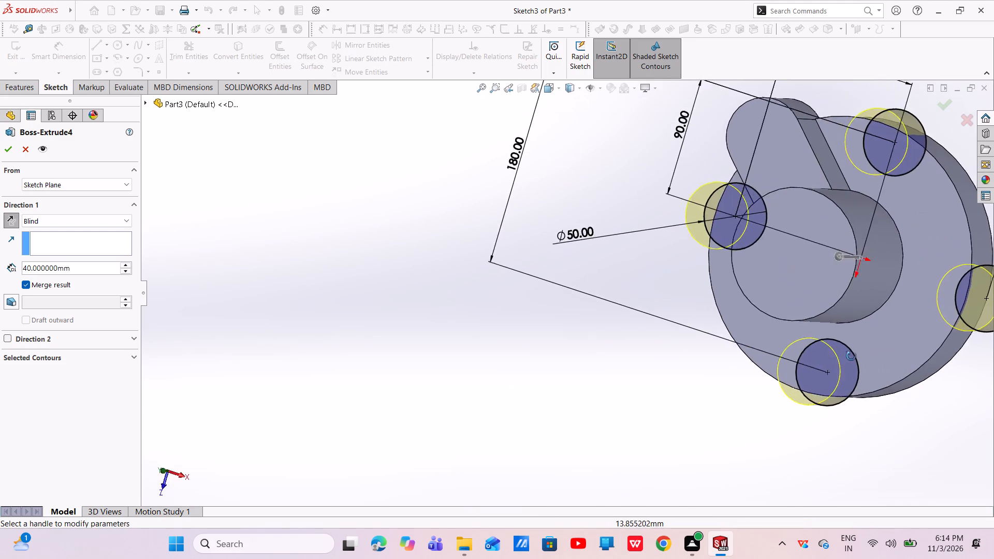
pyautogui.moveTo(851, 356); pyautogui.dragTo(908, 256, button='middle')
pyautogui.scroll(-4, 886, 363)
pyautogui.moveTo(752, 400); pyautogui.dragTo(743, 342, button='middle')
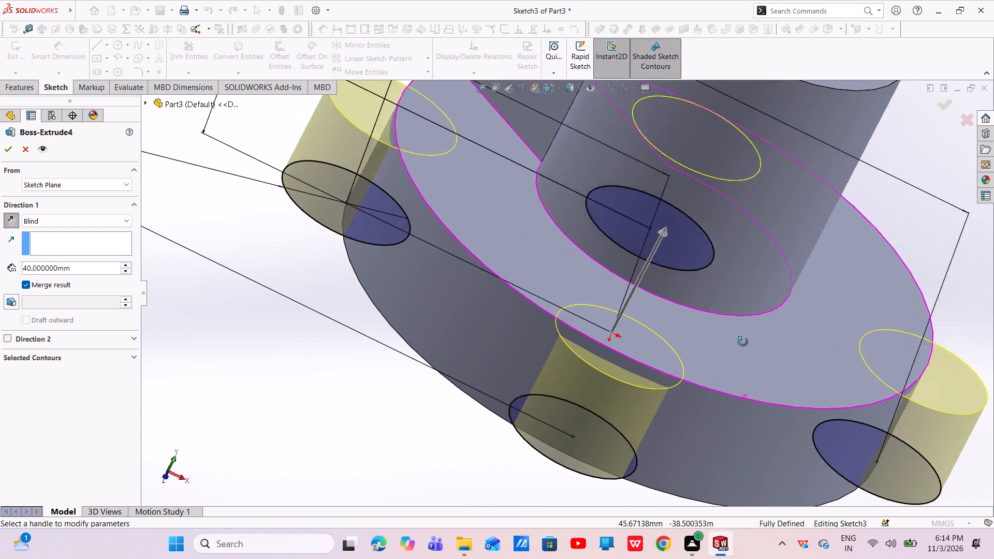
pyautogui.moveTo(743, 342); pyautogui.dragTo(745, 263, button='middle')
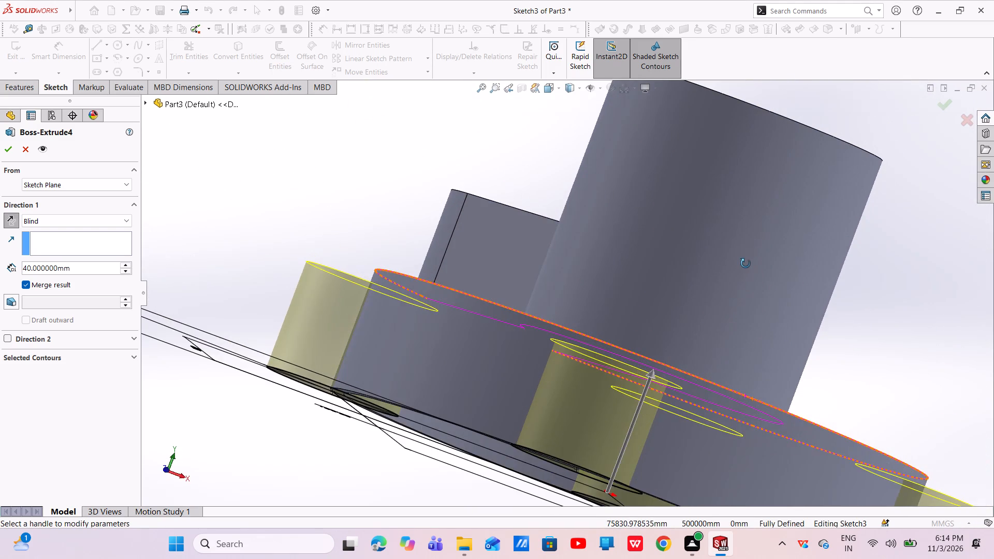
pyautogui.moveTo(745, 263); pyautogui.dragTo(739, 264, button='middle')
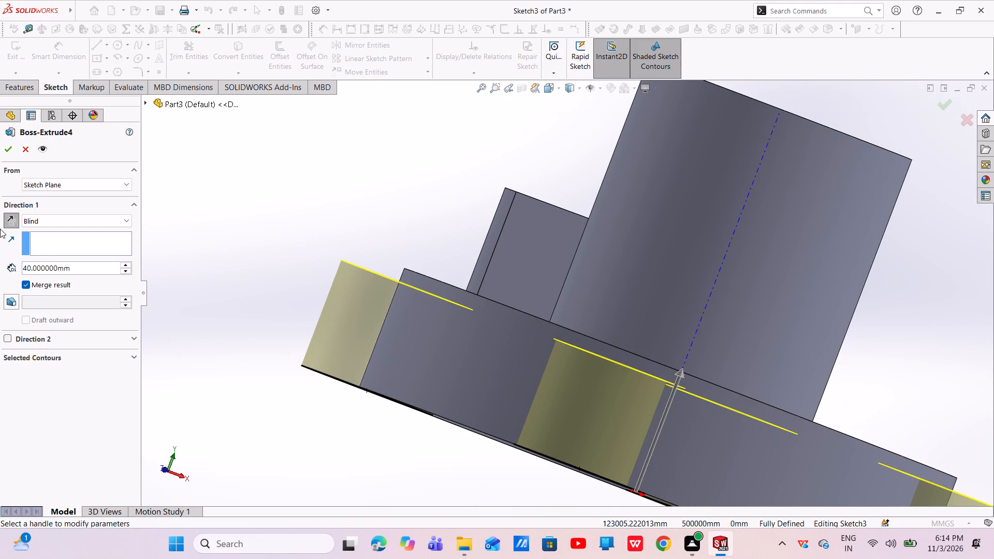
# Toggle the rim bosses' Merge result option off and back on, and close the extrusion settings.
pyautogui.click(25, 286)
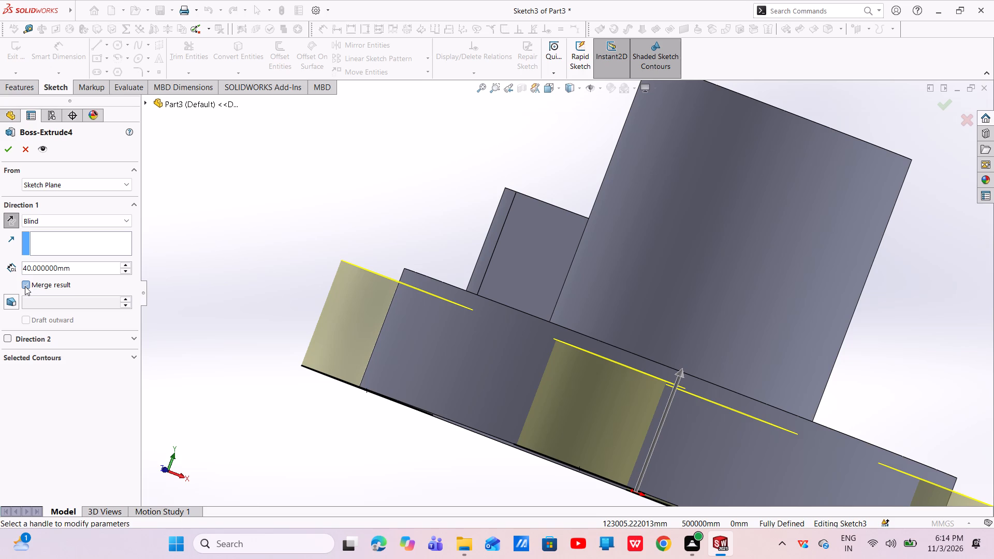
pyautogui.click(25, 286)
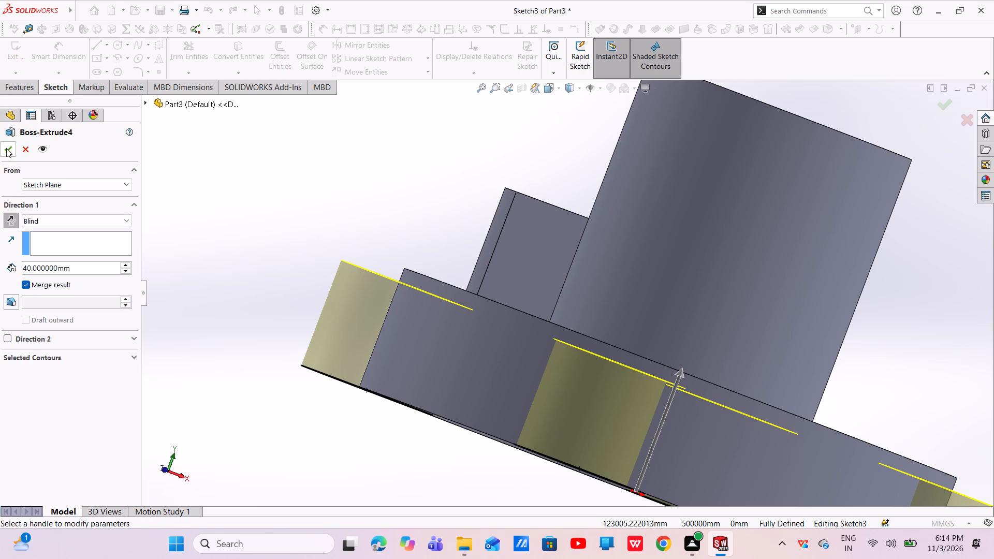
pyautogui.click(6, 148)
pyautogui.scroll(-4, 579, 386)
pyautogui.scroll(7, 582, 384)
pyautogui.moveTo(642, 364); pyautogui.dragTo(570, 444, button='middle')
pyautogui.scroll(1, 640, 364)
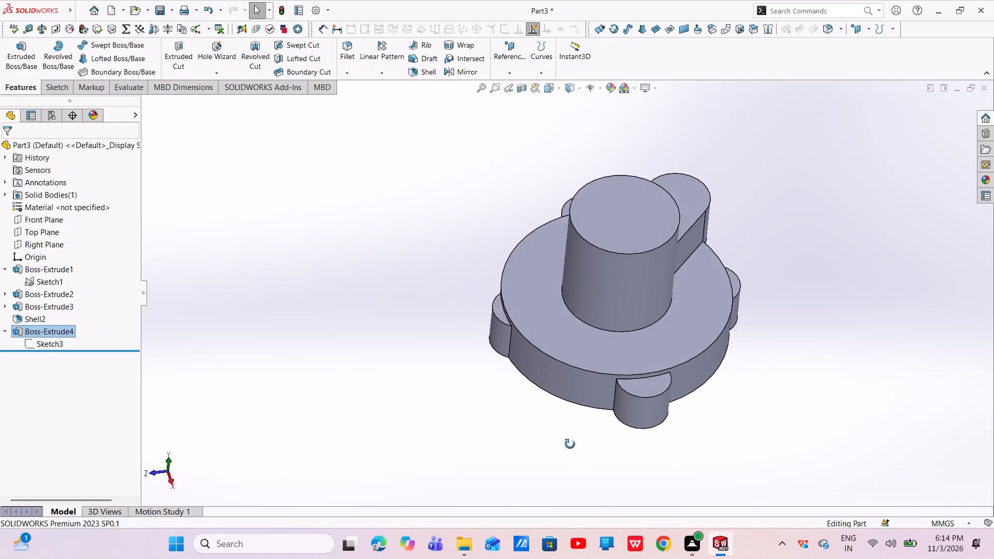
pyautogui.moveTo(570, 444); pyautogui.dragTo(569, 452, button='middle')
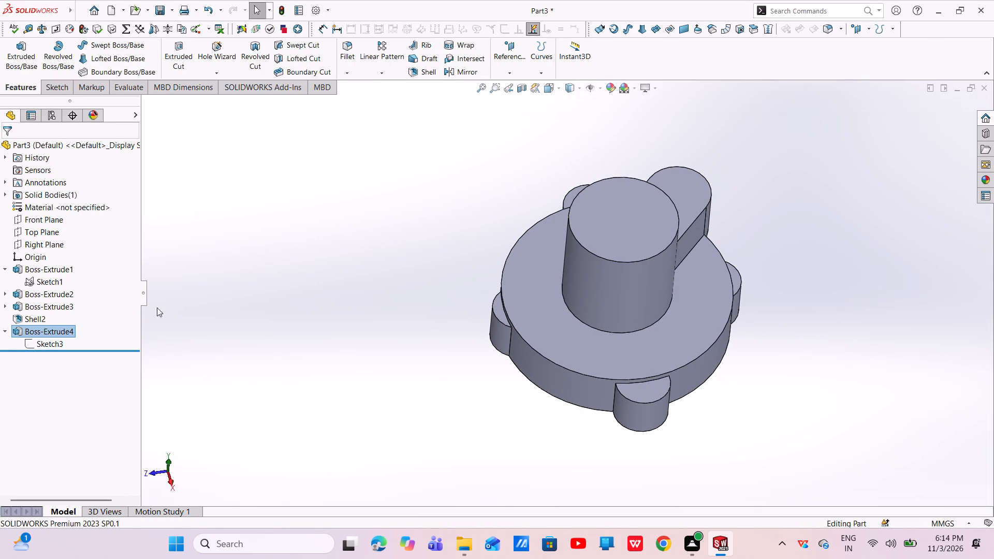
# Create a reference plane offset 80 mm from the Right Plane.
pyautogui.click(50, 243)
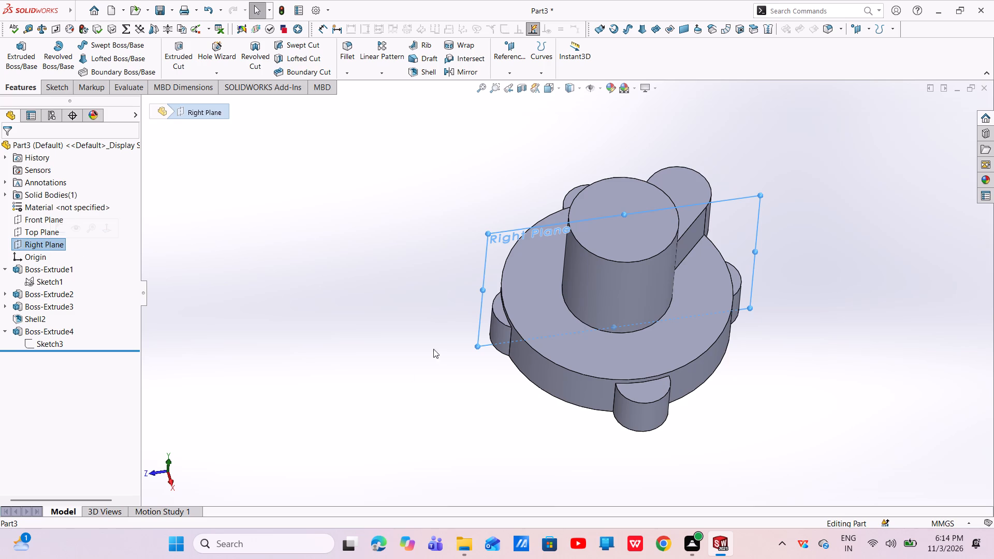
pyautogui.click(502, 54)
pyautogui.click(510, 81)
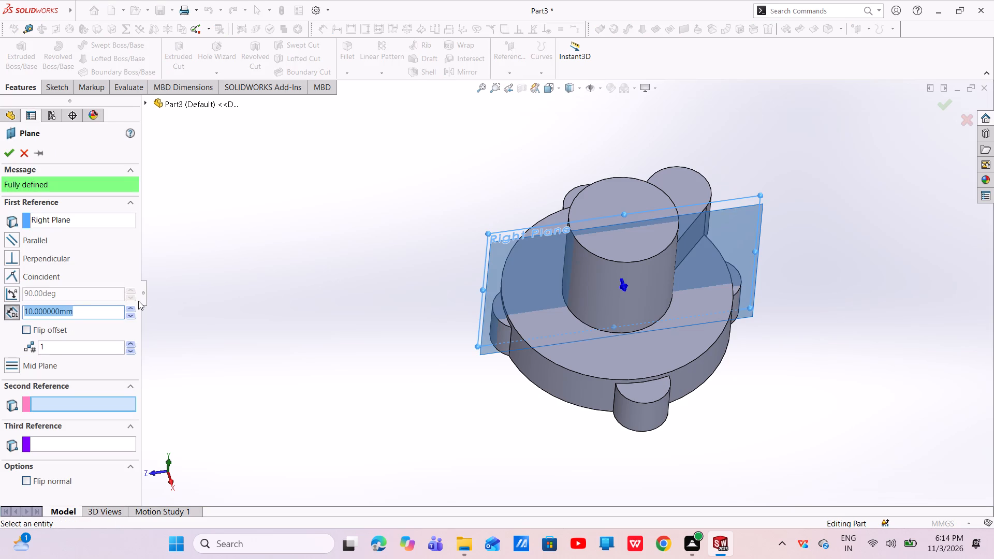
pyautogui.press('BackSpace')
pyautogui.write('80')
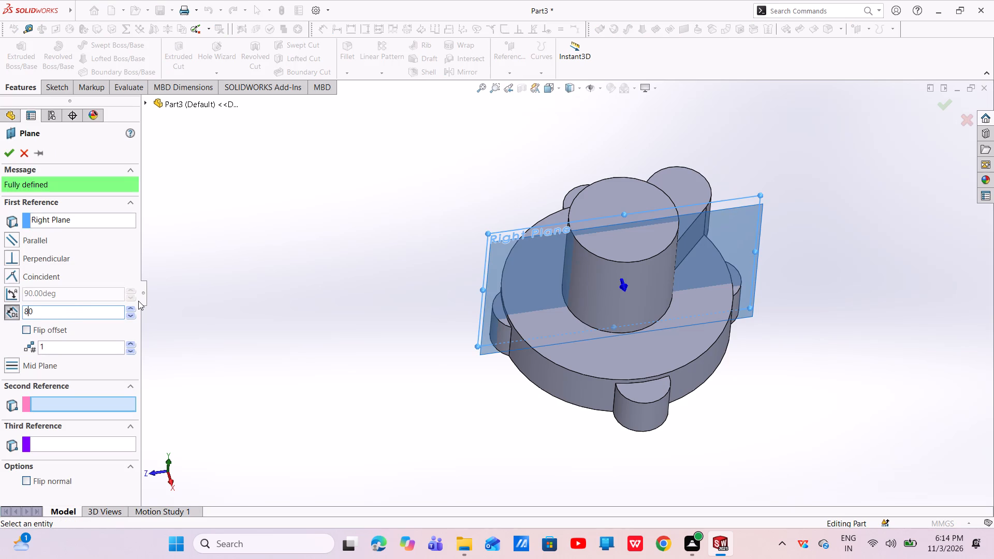
pyautogui.press('Return')
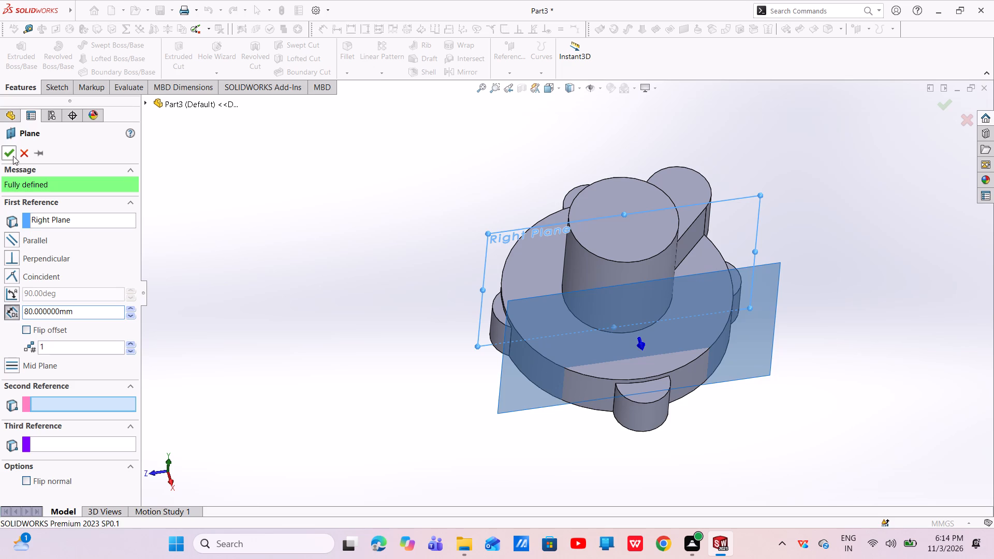
pyautogui.click(10, 156)
# Start a sketch on the new offset plane and draw a 145 mm vertical centerline from the origin to the central boss's top edge.
pyautogui.click(771, 311)
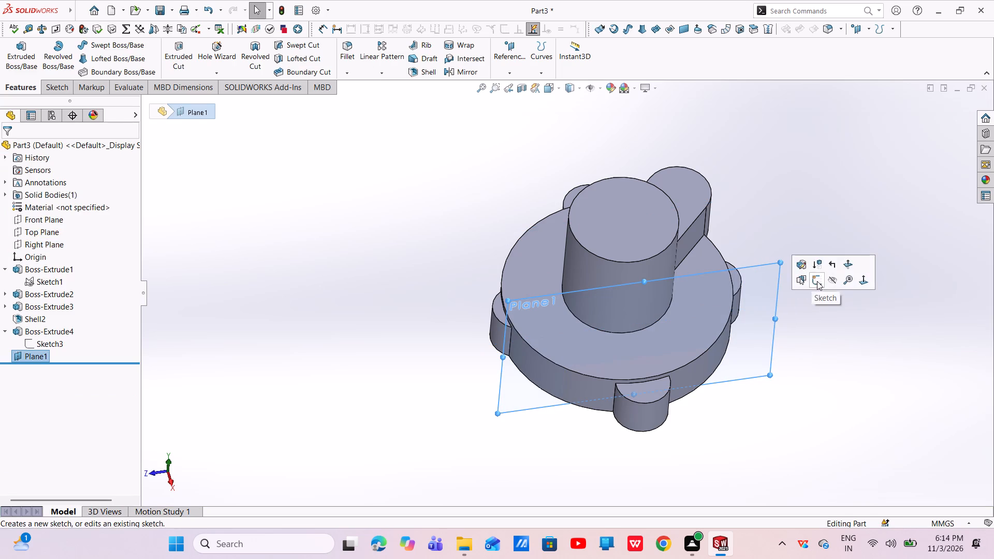
pyautogui.click(817, 281)
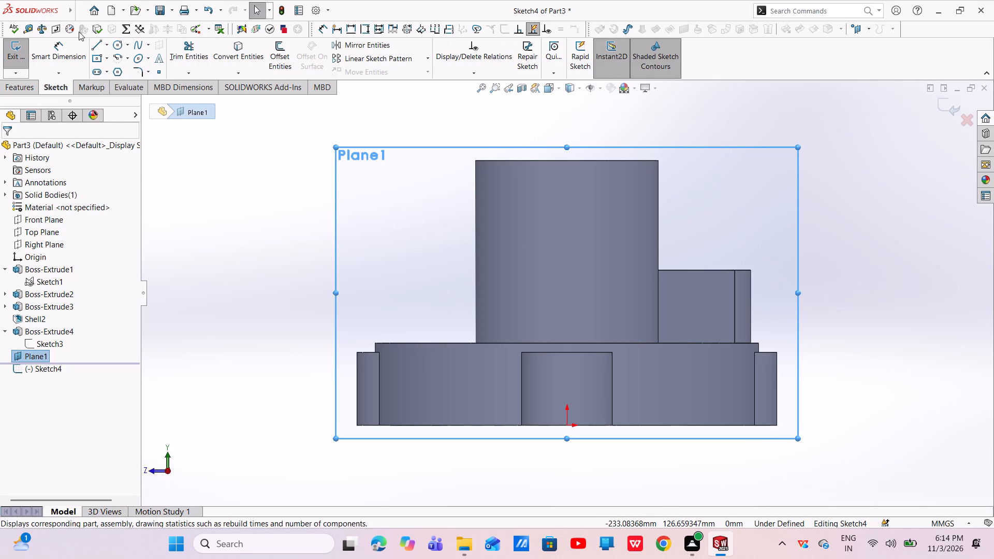
pyautogui.click(110, 51)
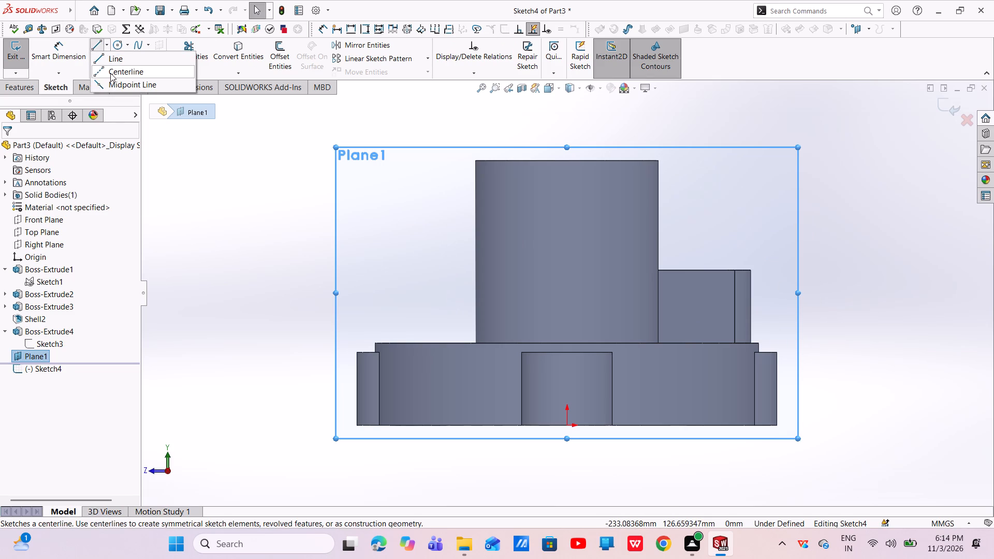
pyautogui.click(110, 70)
pyautogui.click(568, 428)
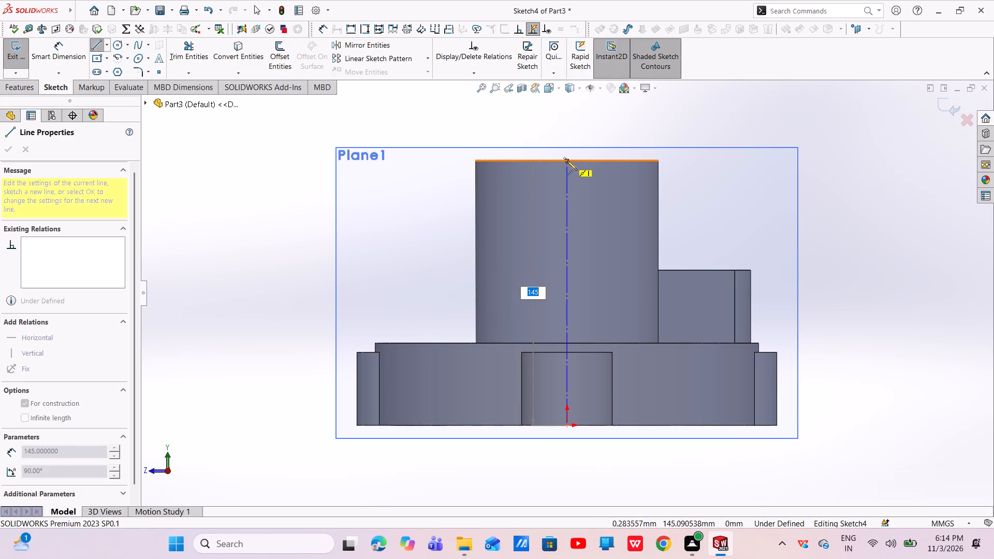
pyautogui.click(564, 159)
pyautogui.rightClick(564, 159)
pyautogui.click(575, 170)
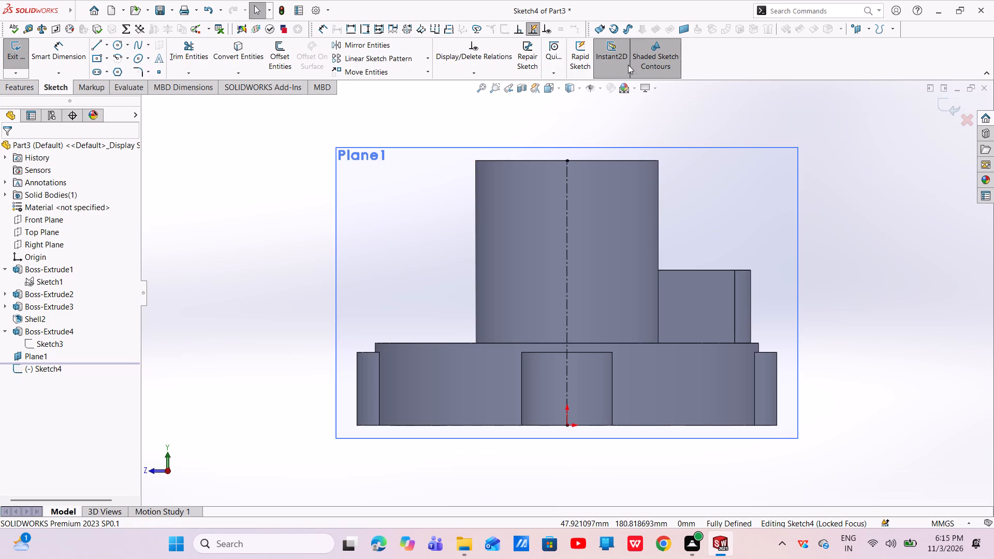
# Activate Dynamic Mirror Entities about the vertical centerline.
pyautogui.click(795, 9)
pyautogui.write('dy')
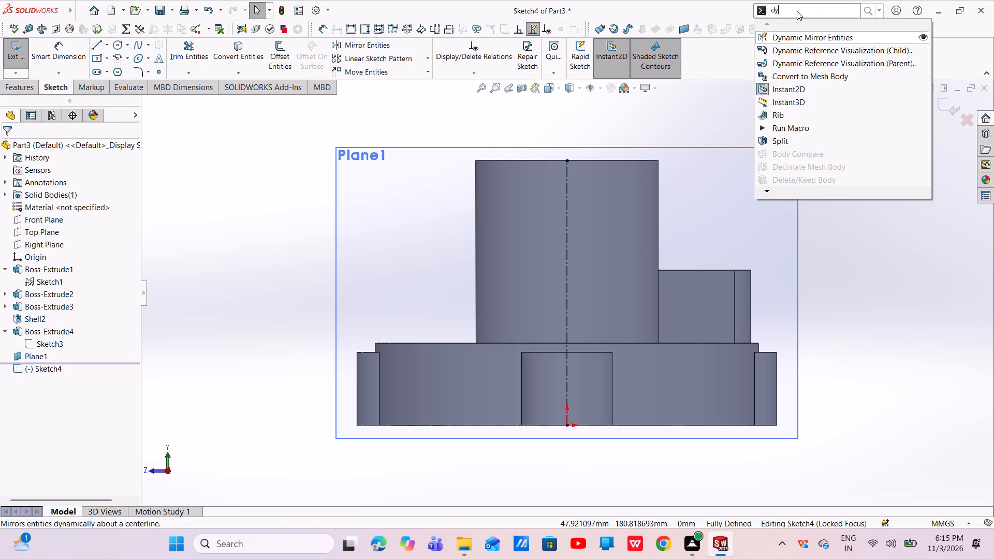
pyautogui.click(831, 33)
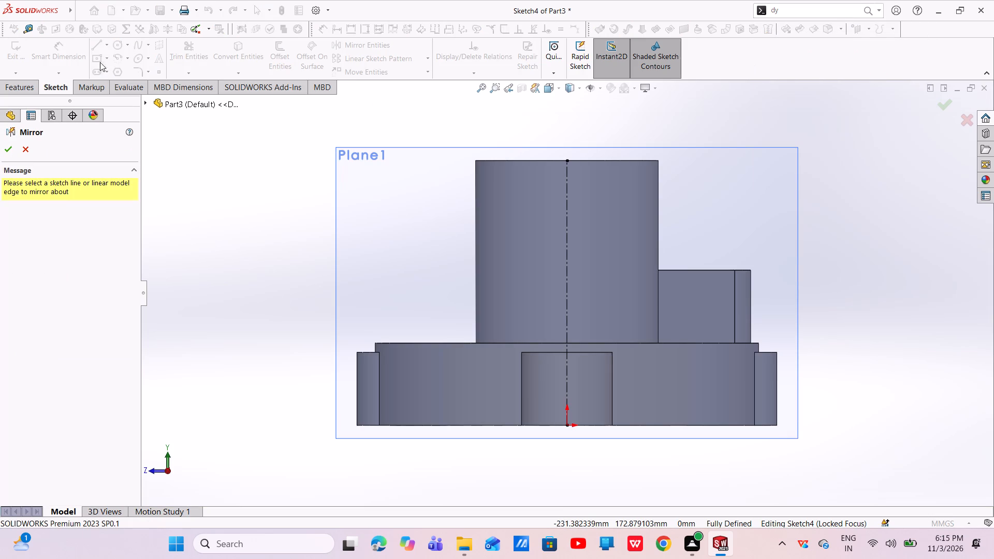
pyautogui.click(565, 256)
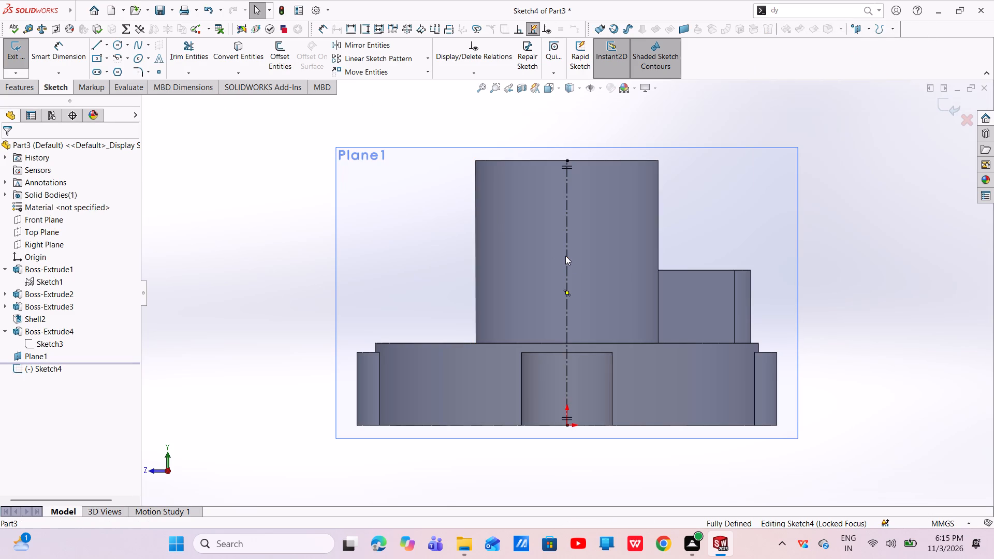
# Sketch half of a closed profile from the centerline: upper sloping line, tangent end arc of about 14 mm radius, lower sloping line back to the centerline.
pyautogui.click(99, 48)
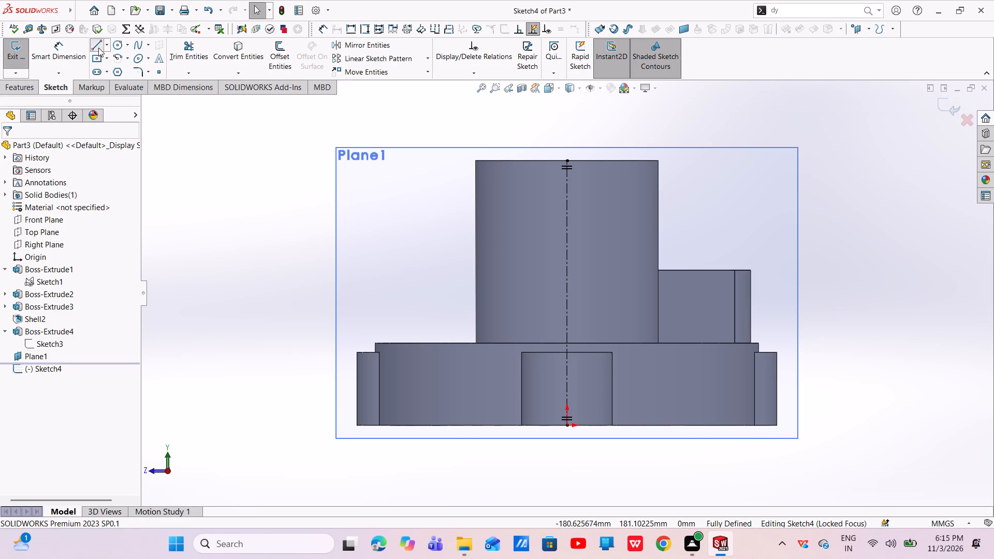
pyautogui.click(566, 215)
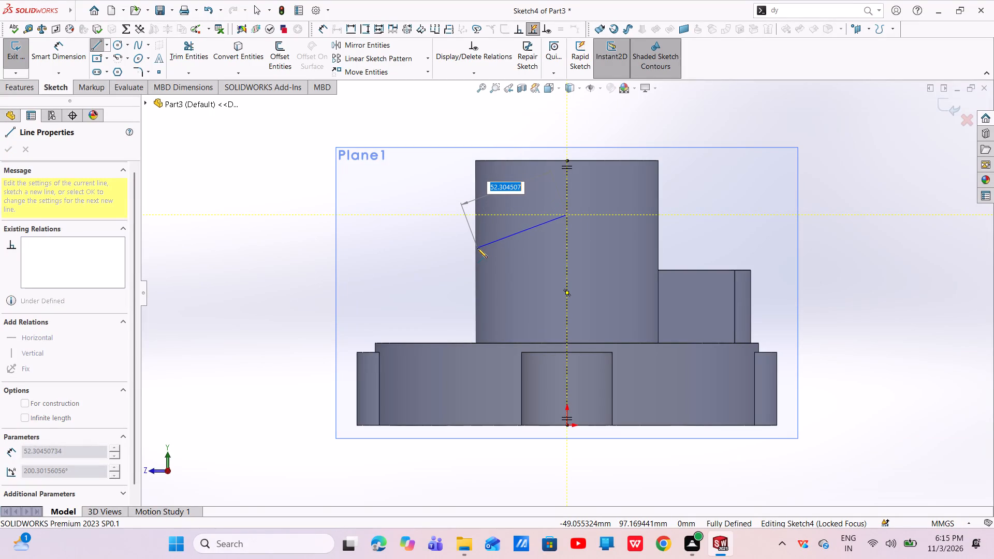
pyautogui.click(437, 256)
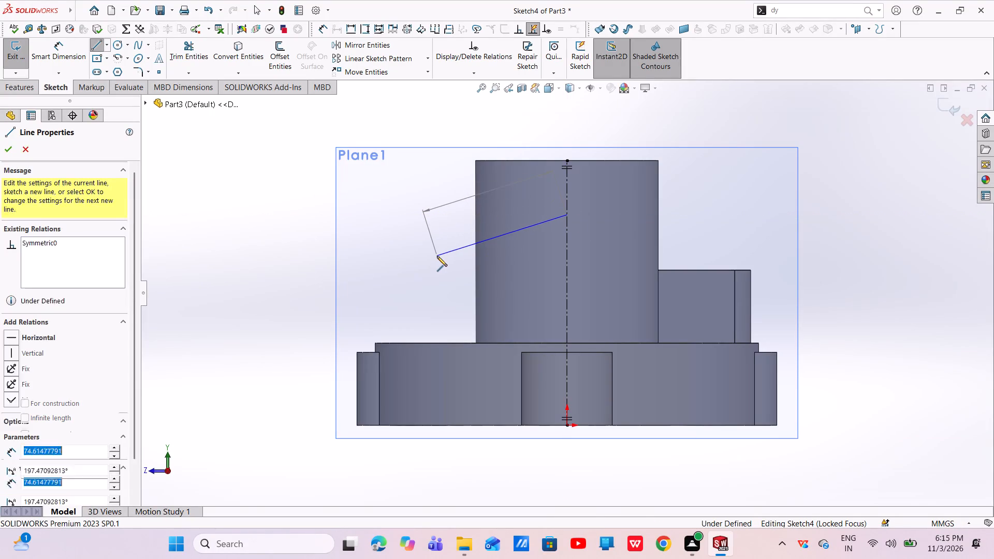
pyautogui.click(438, 305)
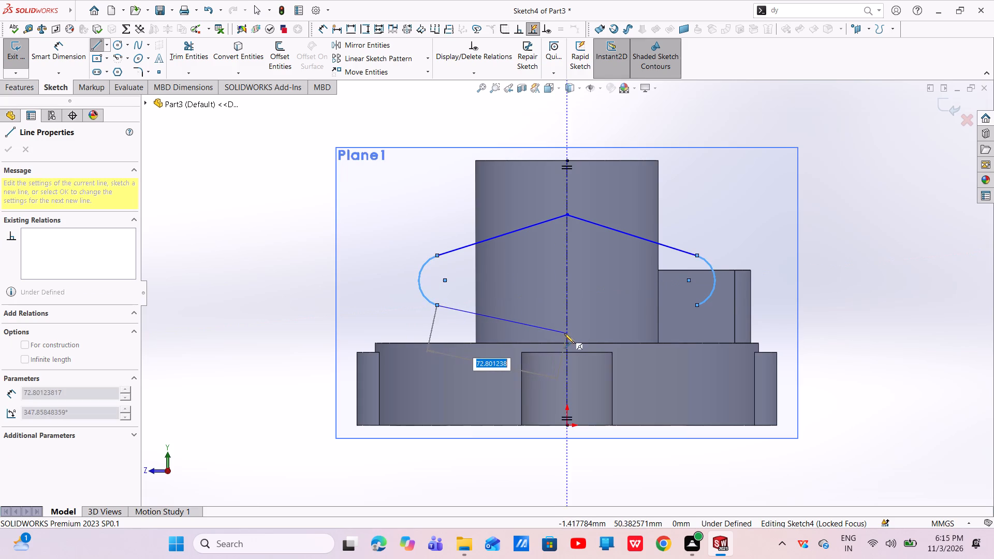
pyautogui.click(564, 333)
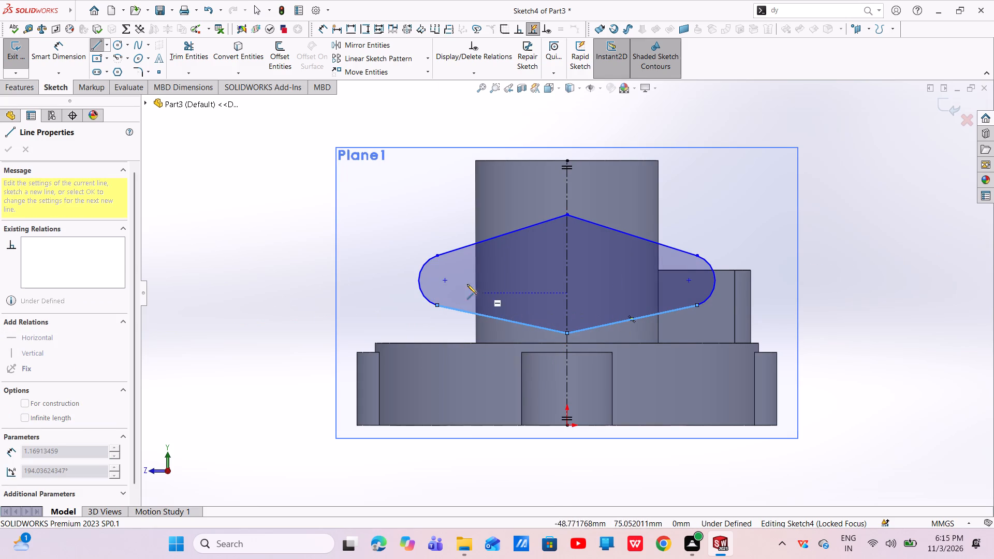
pyautogui.rightClick(178, 201)
pyautogui.click(196, 208)
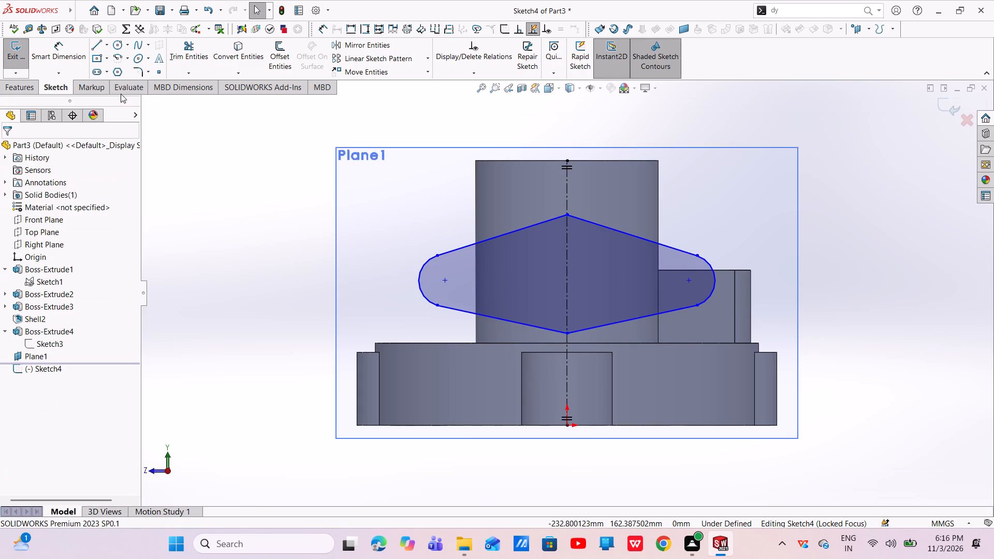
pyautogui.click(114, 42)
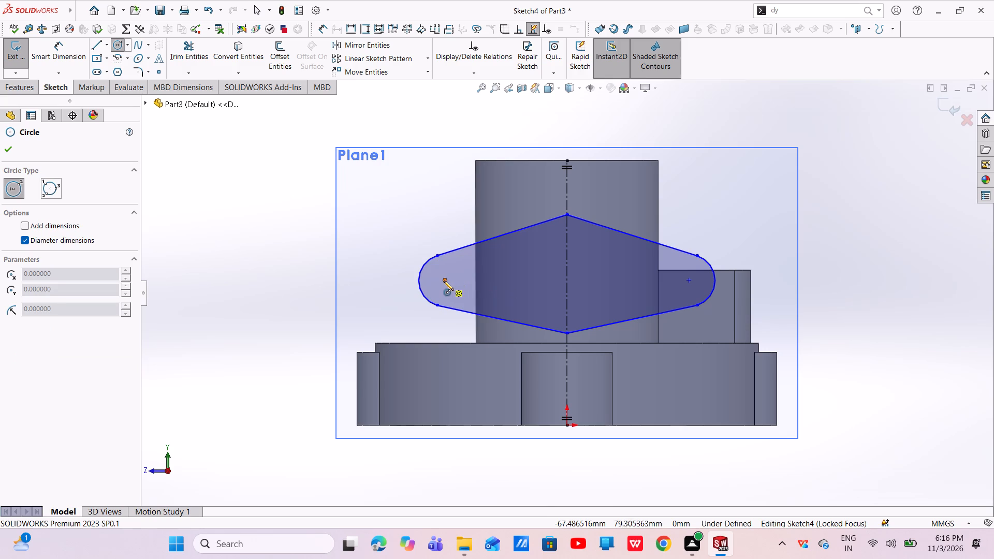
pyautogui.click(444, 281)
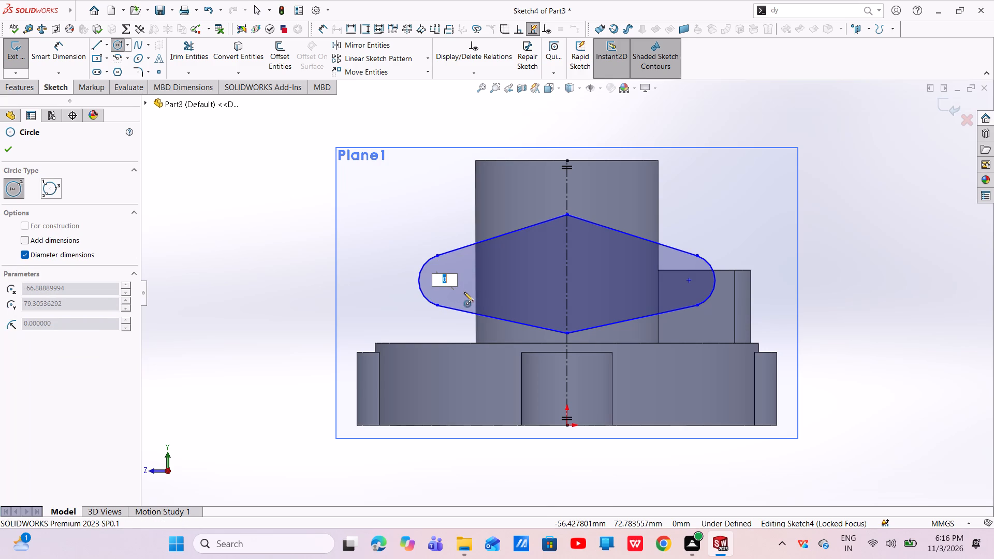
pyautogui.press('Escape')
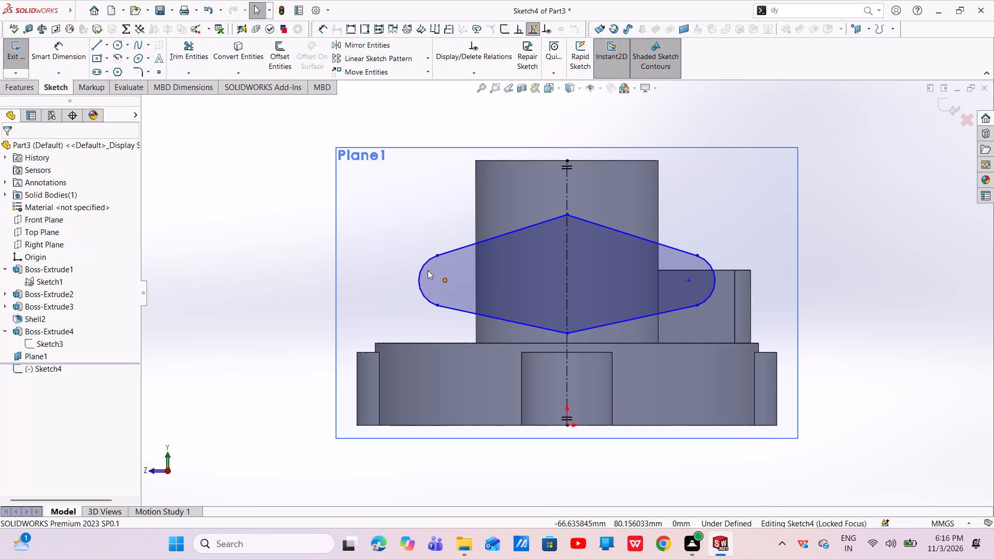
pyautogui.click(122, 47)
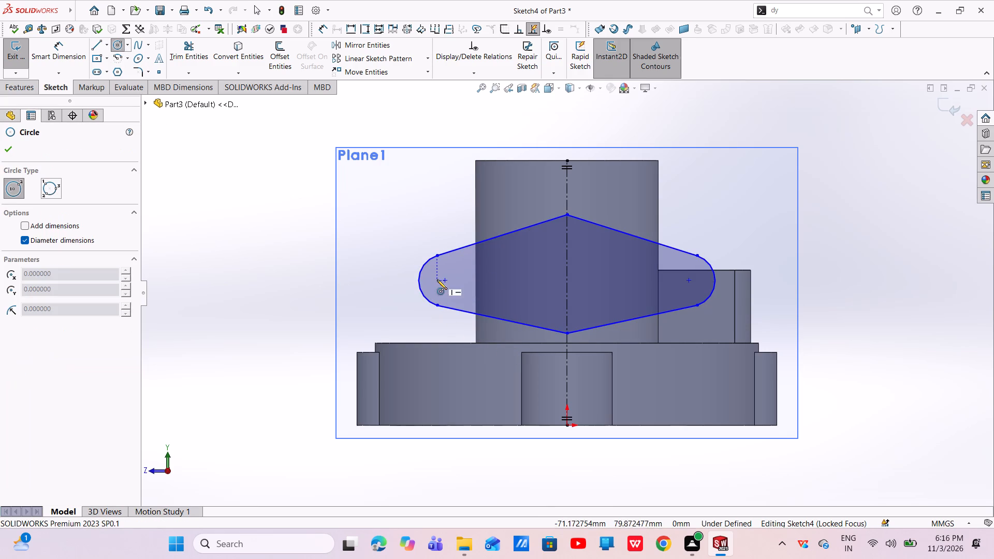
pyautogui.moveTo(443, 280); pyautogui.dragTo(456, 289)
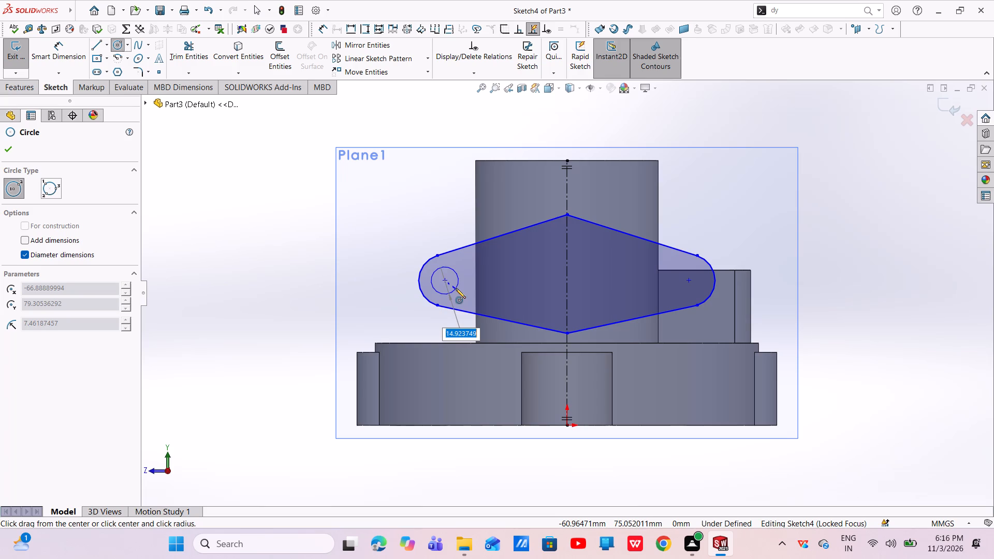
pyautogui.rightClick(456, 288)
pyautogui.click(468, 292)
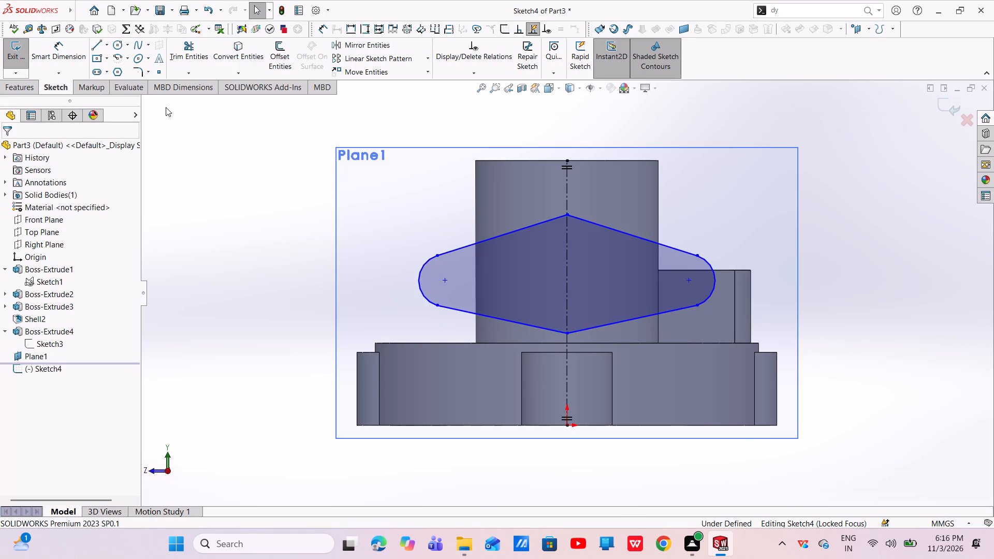
# Draw a circle about 21 mm in diameter centred on the profile's rounded end arc, mirrored across the centerline.
pyautogui.click(117, 48)
pyautogui.moveTo(443, 282); pyautogui.dragTo(444, 281)
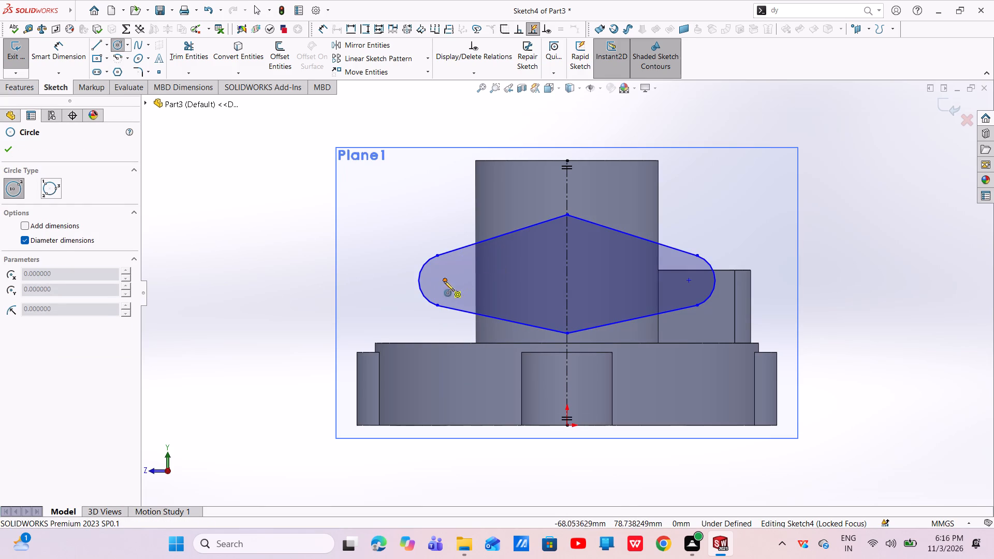
pyautogui.moveTo(444, 281); pyautogui.dragTo(461, 290)
pyautogui.click(461, 289)
pyautogui.rightClick(461, 289)
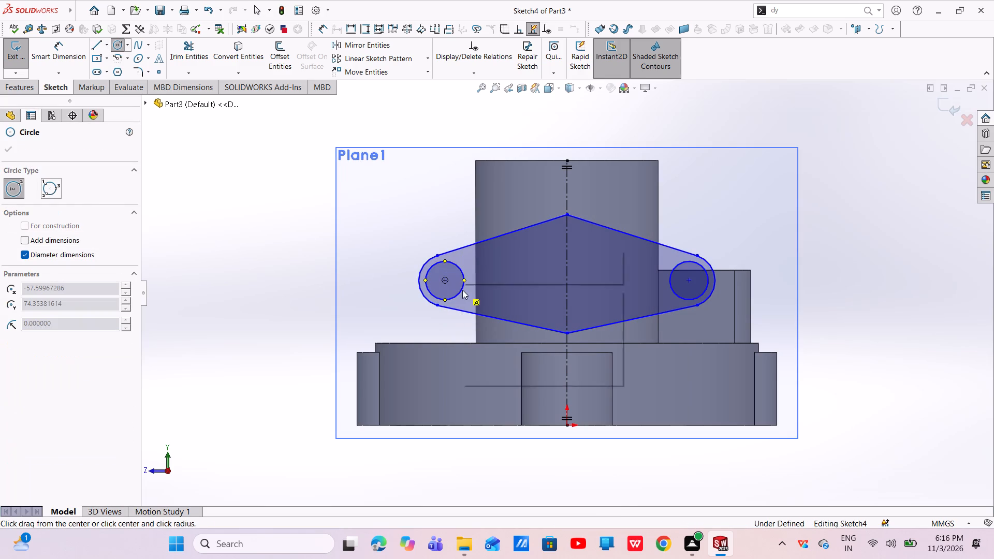
pyautogui.click(482, 297)
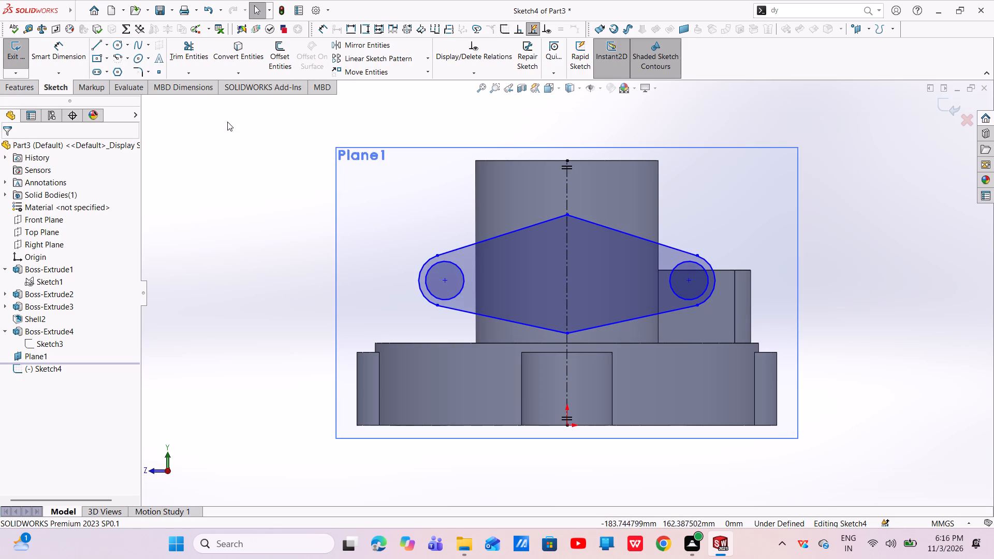
# Dimension the circle inside the rounded end to a diameter of 10 mm.
pyautogui.click(80, 46)
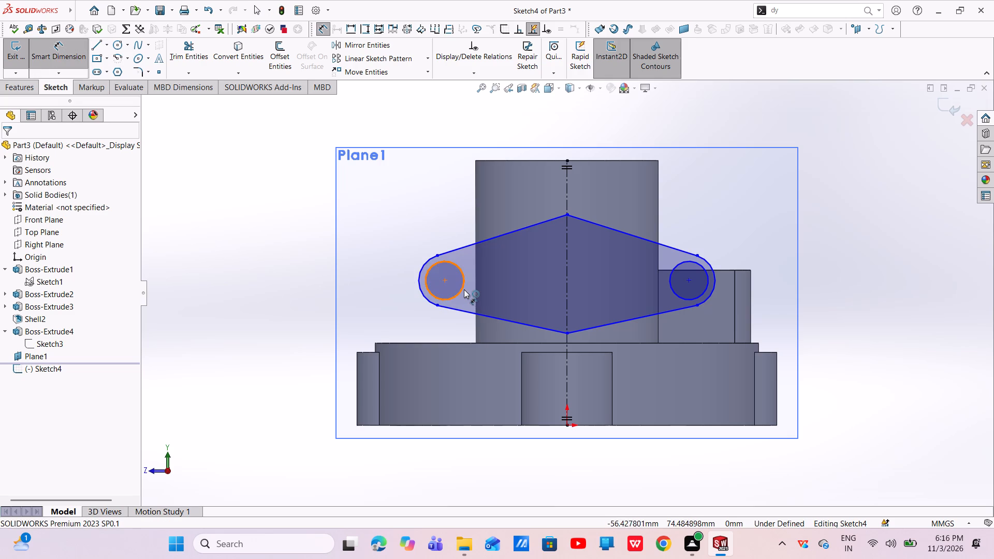
pyautogui.click(463, 289)
pyautogui.click(373, 269)
pyautogui.press('BackSpace')
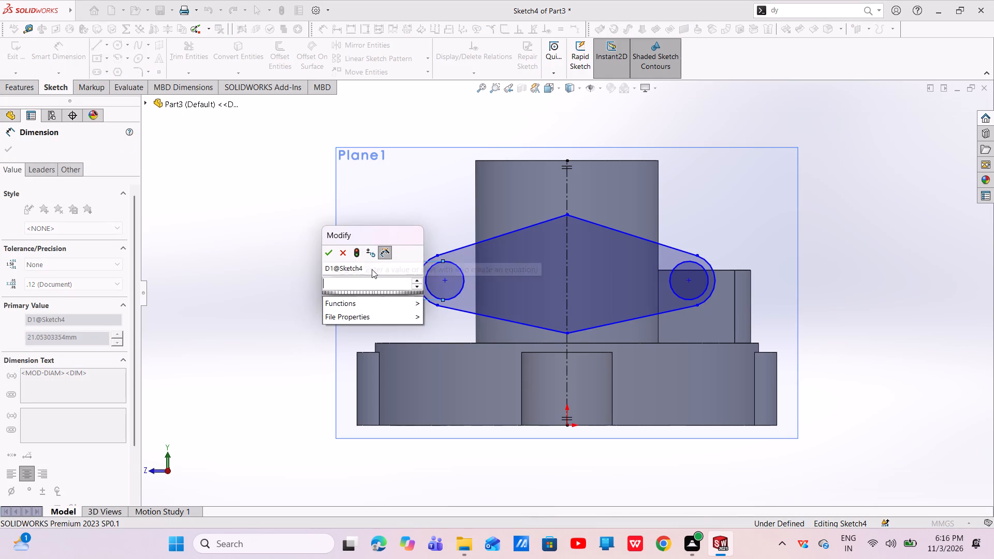
pyautogui.write('10')
pyautogui.press('Return')
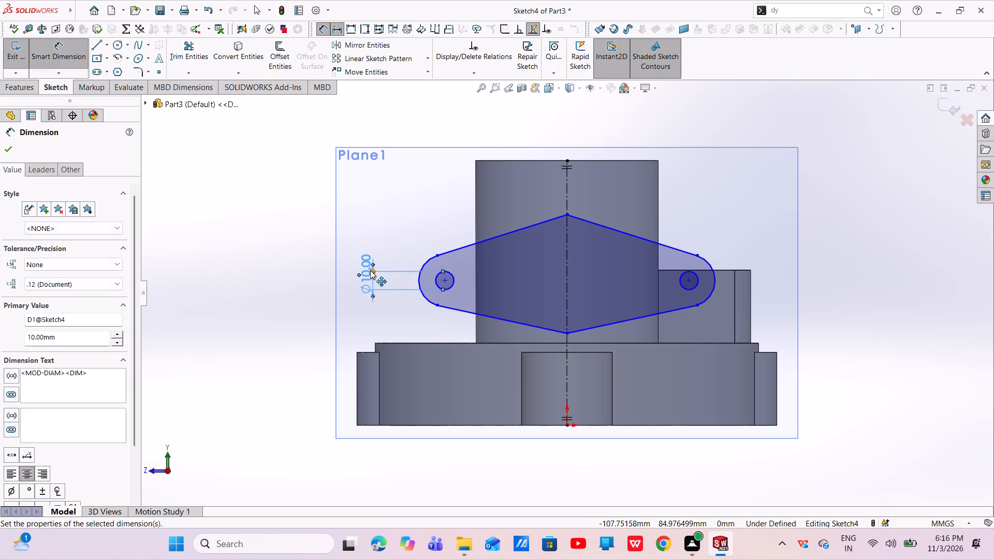
# Dimension the vertical distance between the profile's upper and lower vertices on the centerline as 60 mm.
pyautogui.scroll(-4, 502, 309)
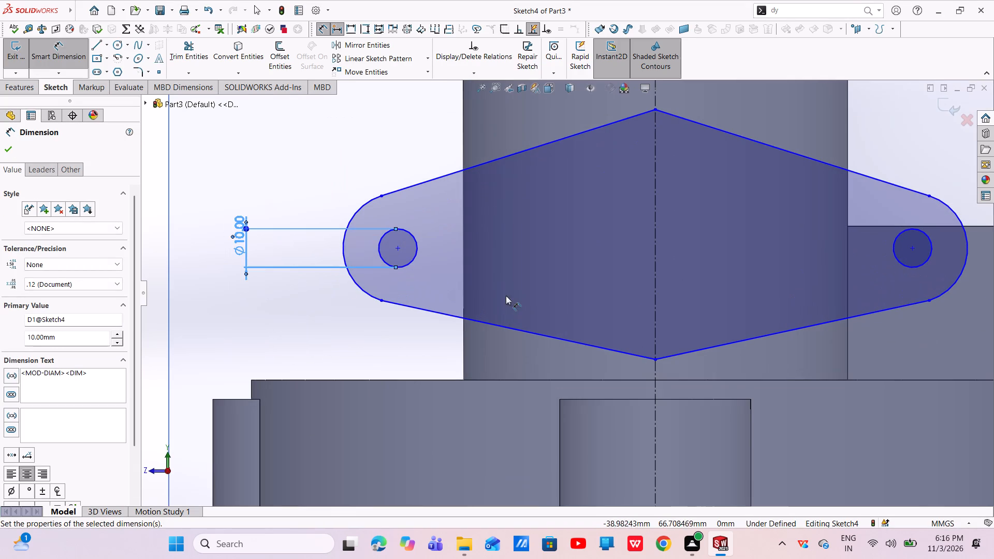
pyautogui.click(656, 108)
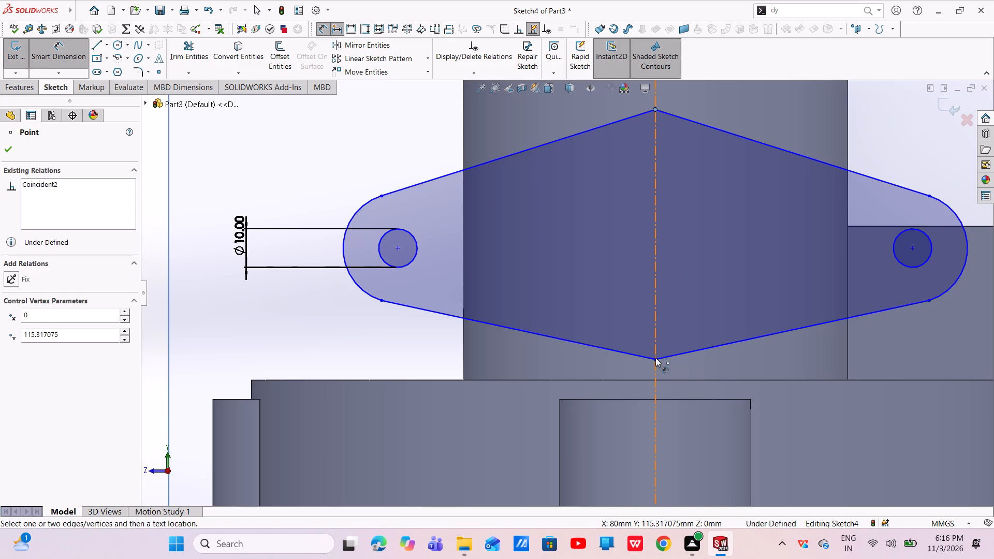
pyautogui.click(655, 358)
pyautogui.click(205, 246)
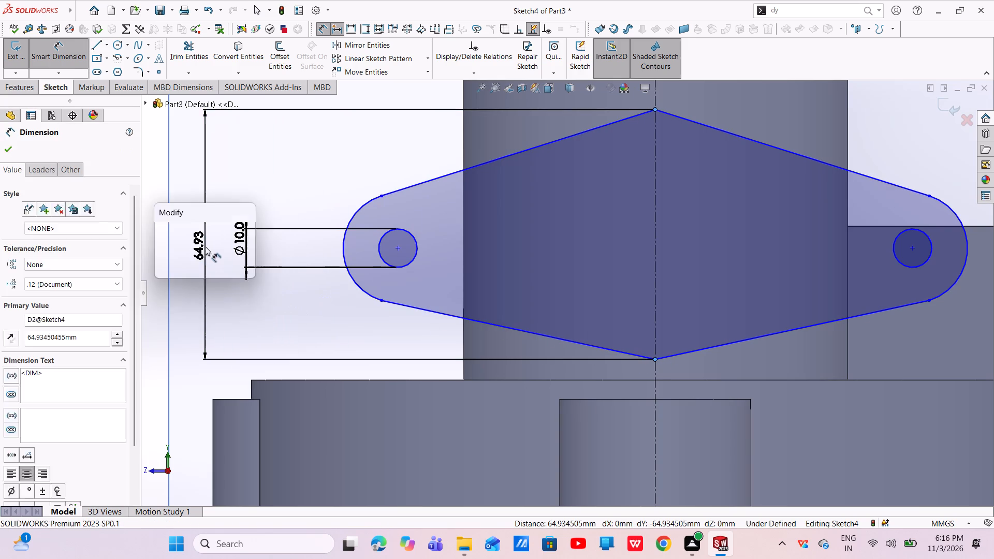
pyautogui.press('BackSpace')
pyautogui.write('60')
pyautogui.press('Return')
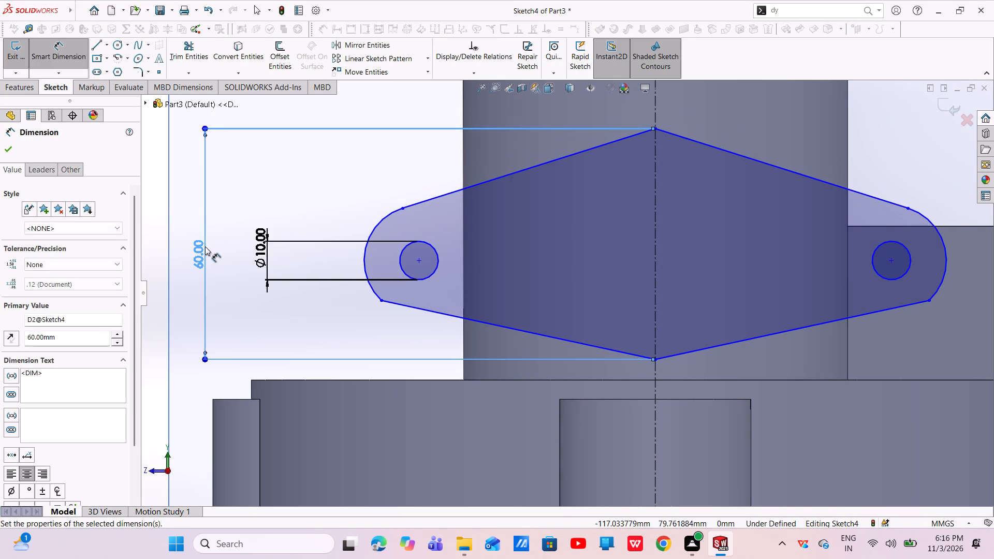
pyautogui.scroll(3, 580, 302)
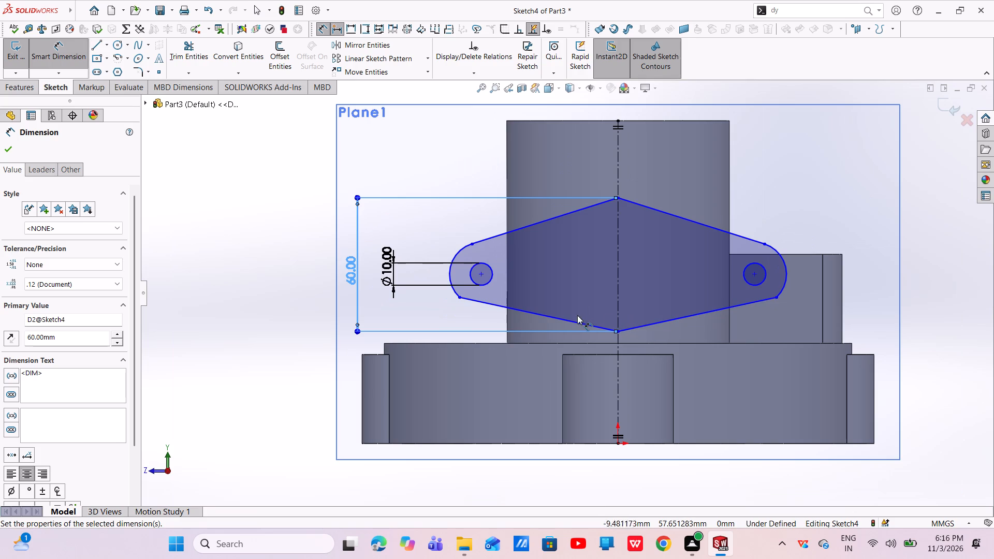
pyautogui.press('Escape')
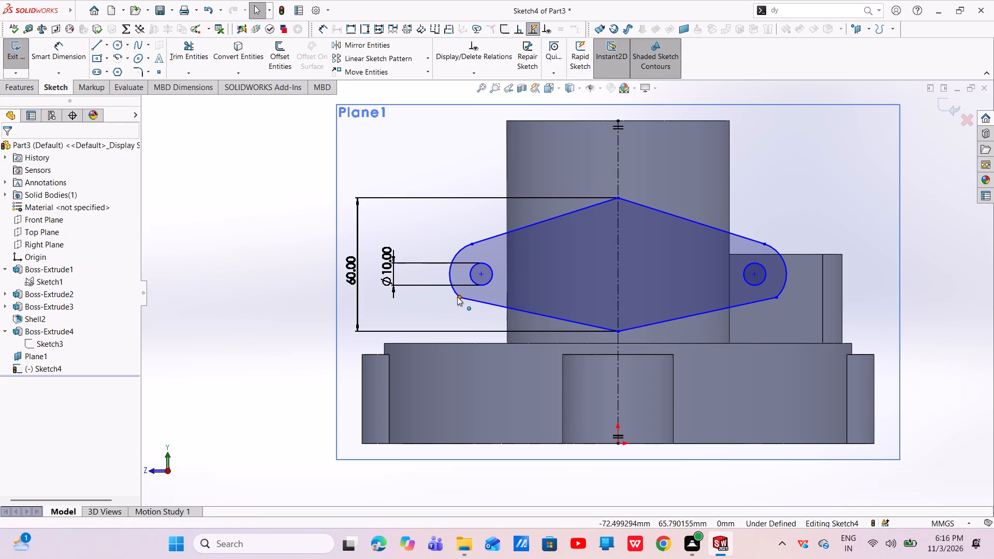
# Add a Vertical relation between the two endpoints of the profile's rounded end arc.
pyautogui.click(458, 297)
pyautogui.keyDown('ctrl'); pyautogui.click(471, 244); pyautogui.keyUp('ctrl')
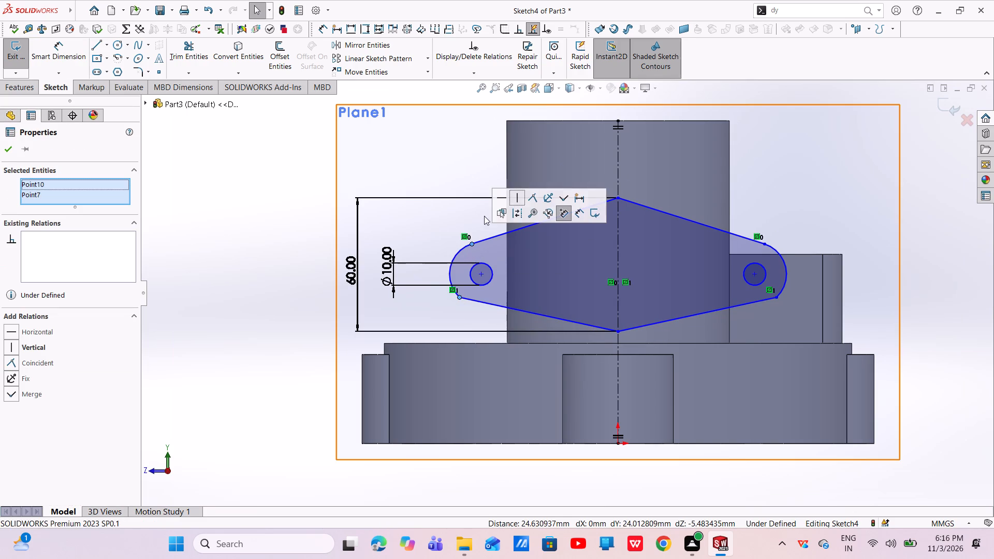
pyautogui.click(515, 200)
pyautogui.press('Escape')
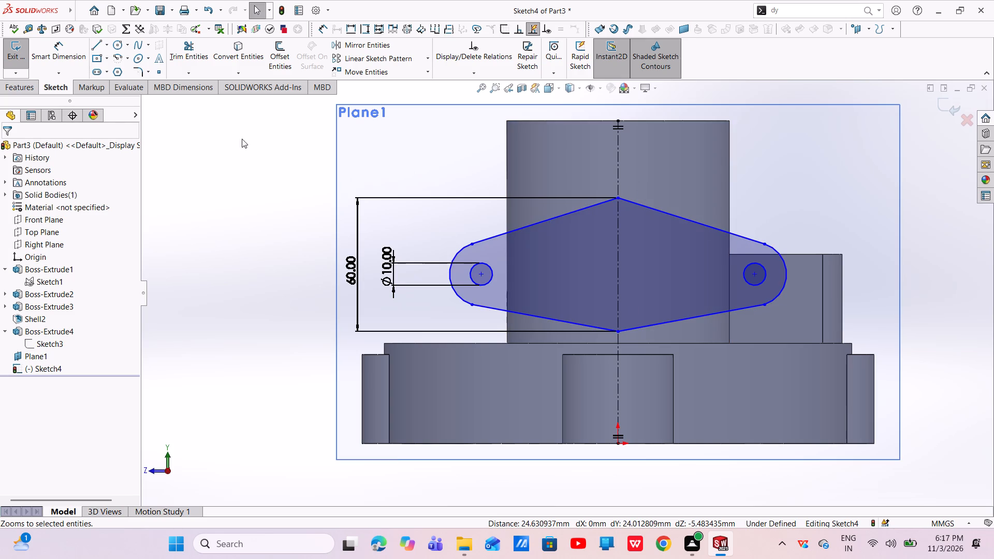
# Dimension the vertical distance from the centerline's top endpoint to the small circle's centre as 50 mm.
pyautogui.click(74, 50)
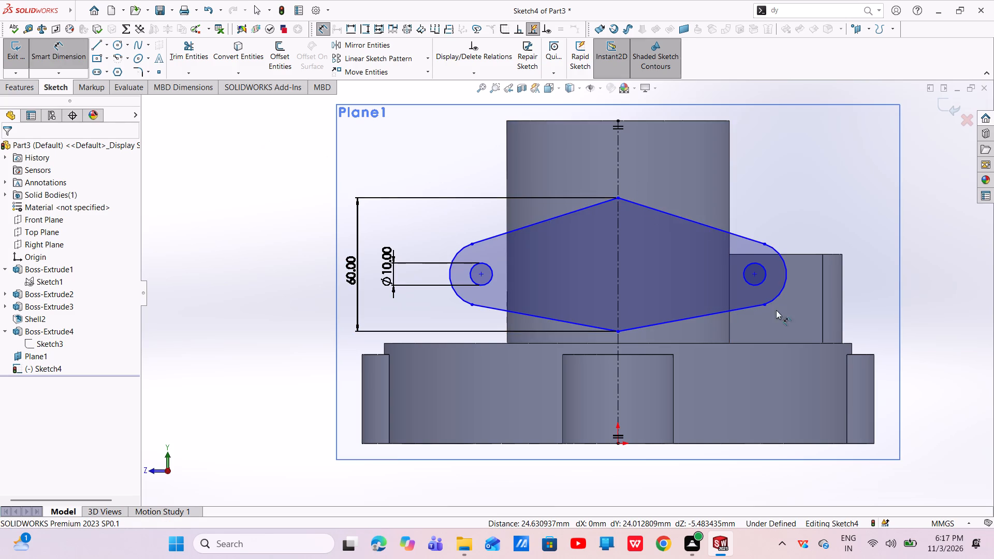
pyautogui.click(753, 272)
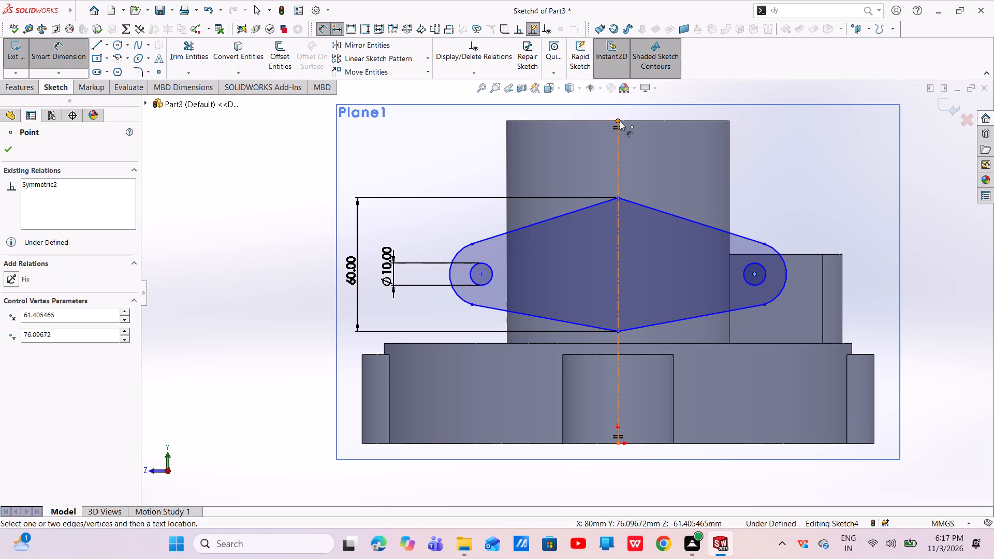
pyautogui.click(618, 118)
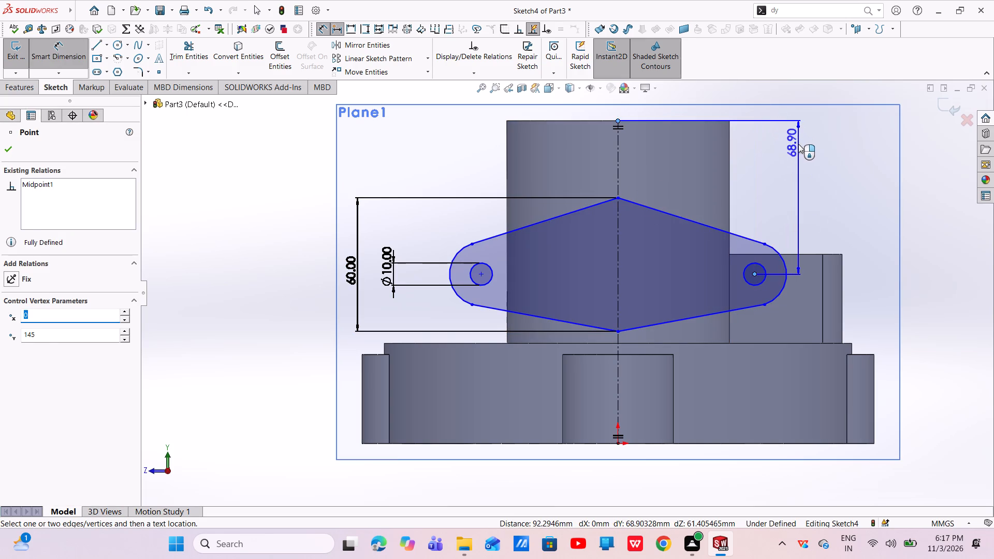
pyautogui.click(798, 144)
pyautogui.press('BackSpace')
pyautogui.write('50')
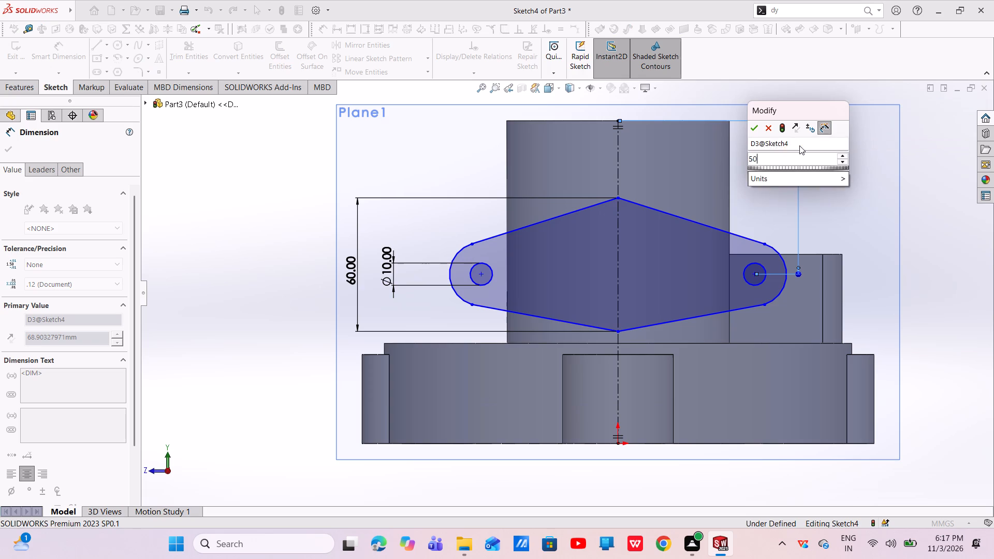
pyautogui.press('Return')
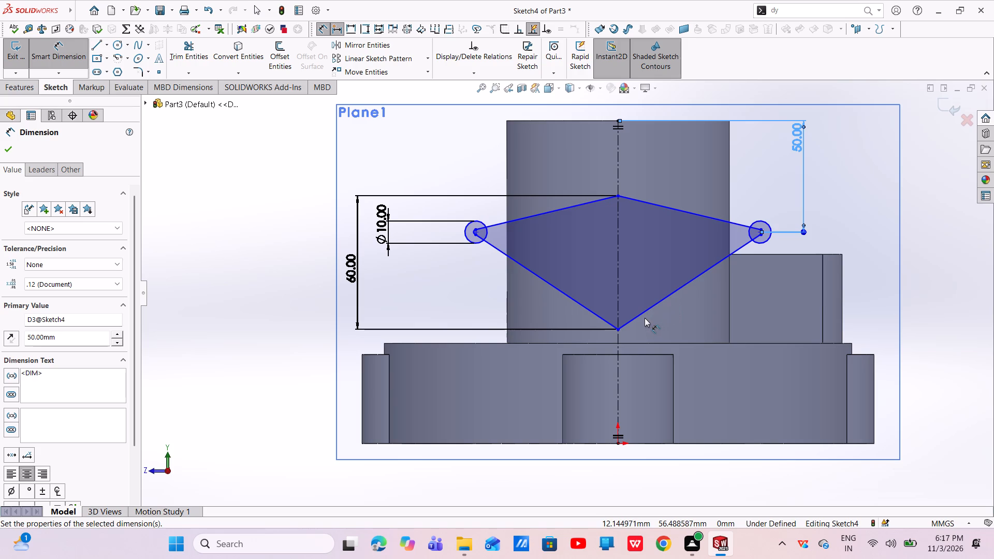
pyautogui.press('Escape')
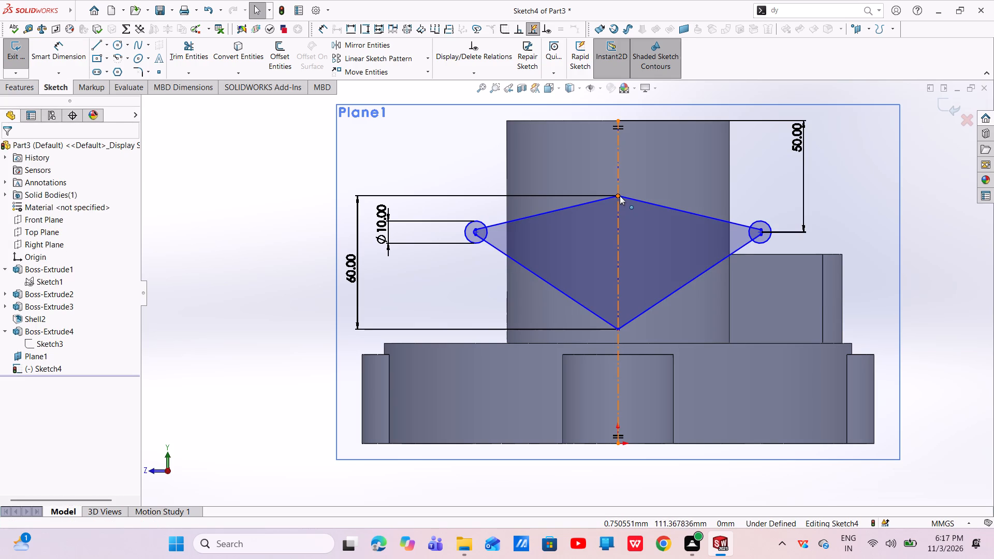
# Reshape the collapsed profile by raising its upper vertex to about 129.5 mm above the origin and enlarging the end arc to about 15 mm radius.
pyautogui.moveTo(620, 195); pyautogui.dragTo(620, 155)
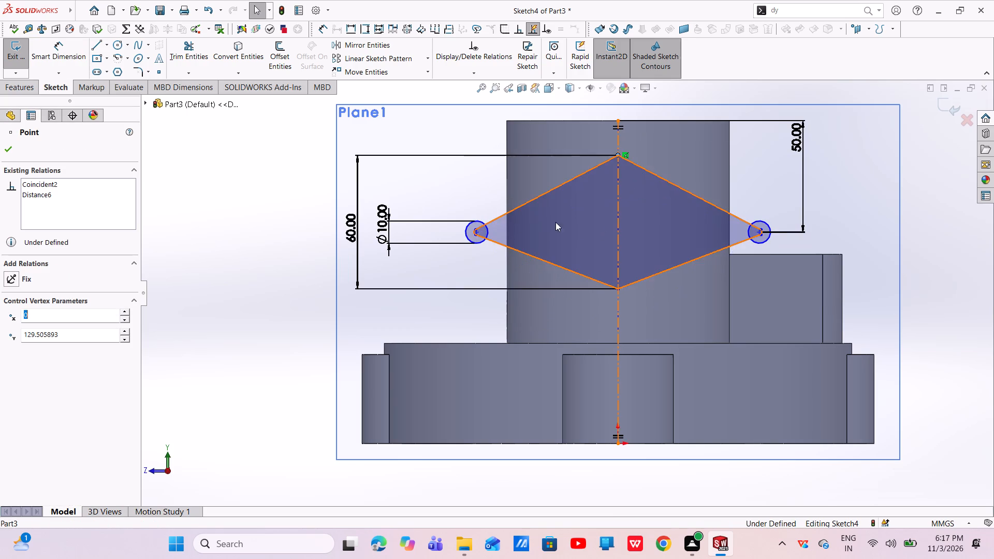
pyautogui.scroll(-3, 508, 245)
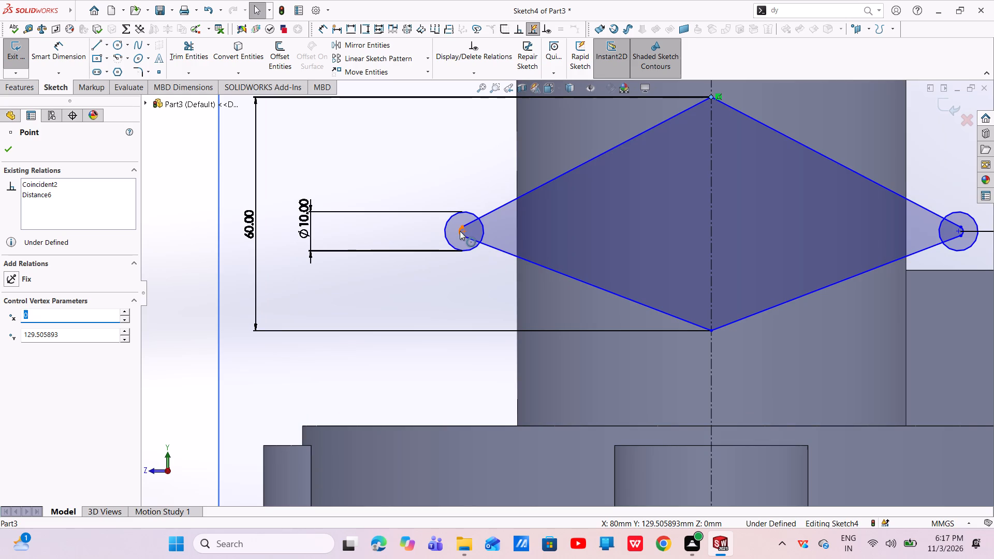
pyautogui.moveTo(460, 231); pyautogui.dragTo(405, 235)
pyautogui.press('Escape')
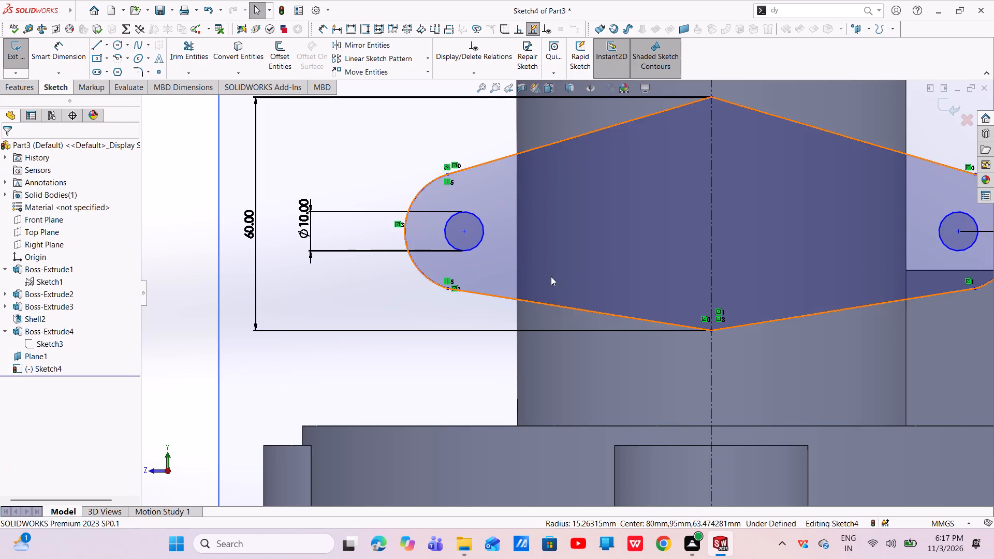
# Dimension the horizontal distance between the two small circles' centres as 90 mm.
pyautogui.press('Escape')
pyautogui.scroll(4, 559, 276)
pyautogui.scroll(-1, 686, 293)
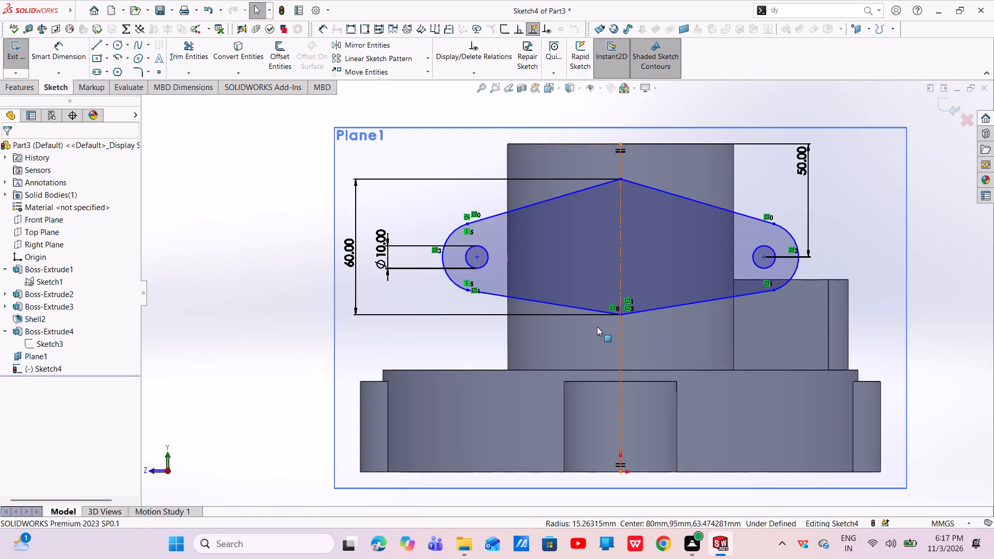
pyautogui.press('Escape')
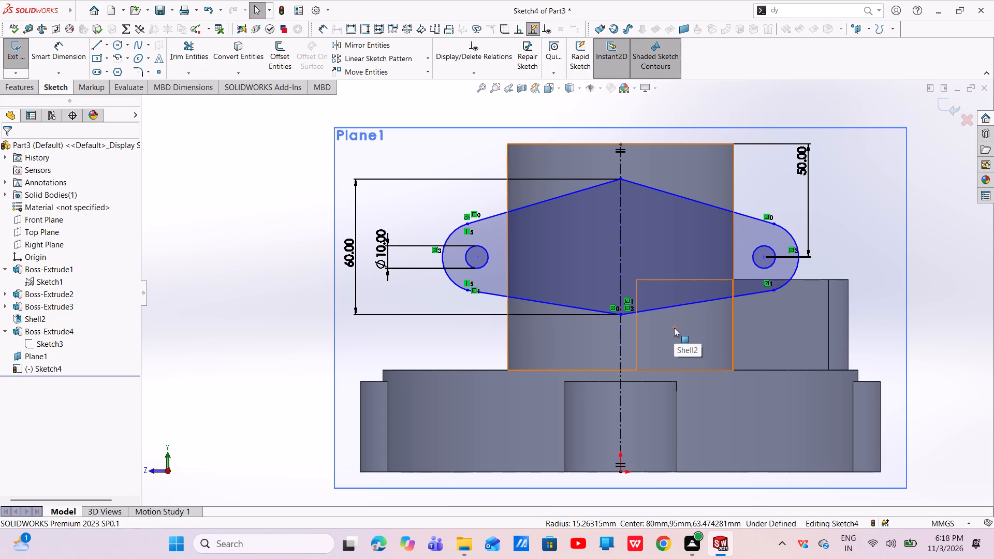
pyautogui.scroll(3, 641, 290)
pyautogui.scroll(-1, 641, 290)
pyautogui.scroll(1, 641, 290)
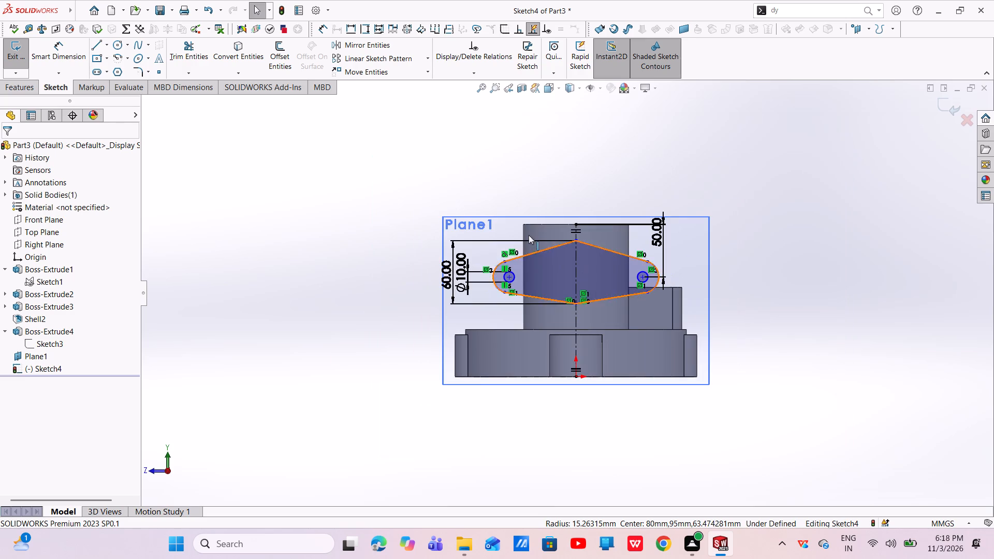
pyautogui.click(70, 51)
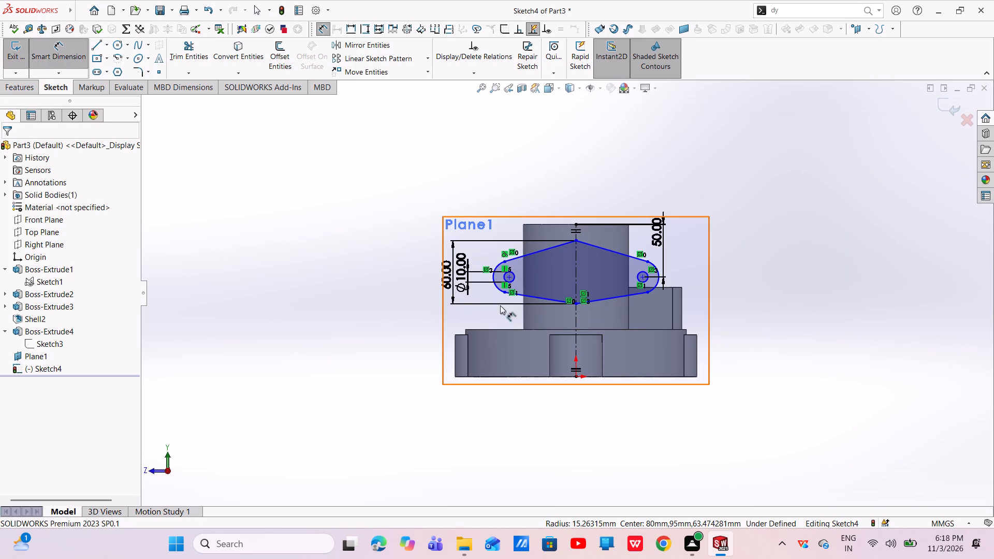
pyautogui.scroll(-4, 547, 299)
pyautogui.click(474, 251)
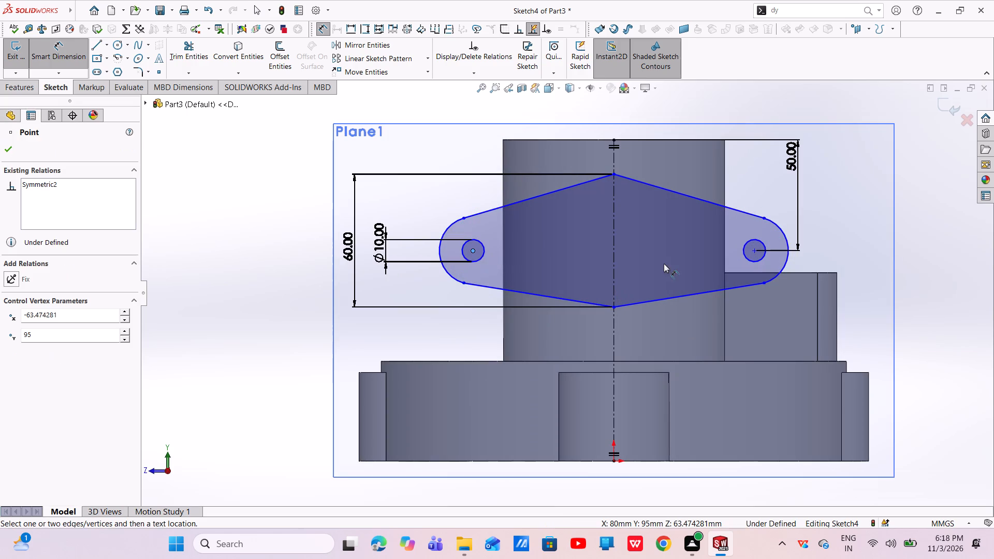
pyautogui.click(755, 249)
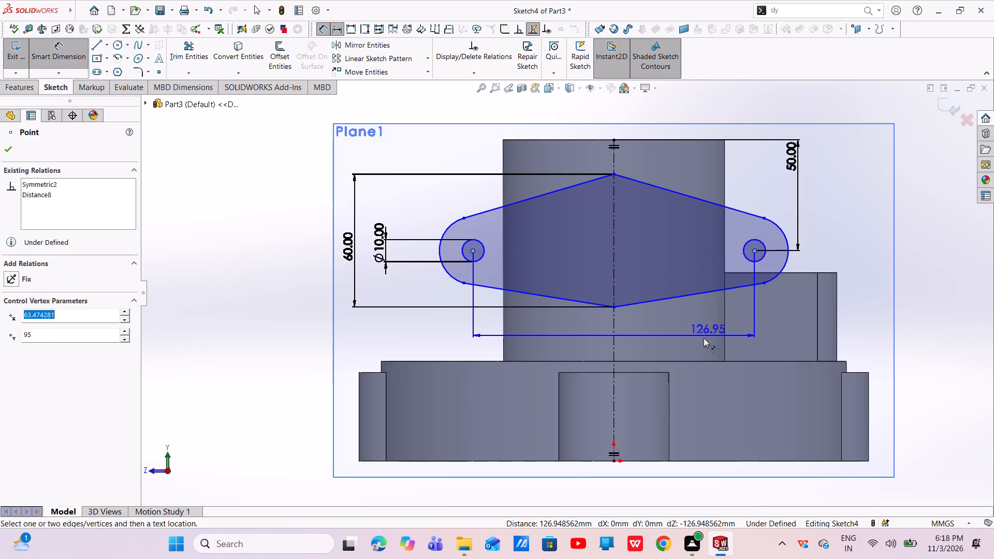
pyautogui.click(693, 339)
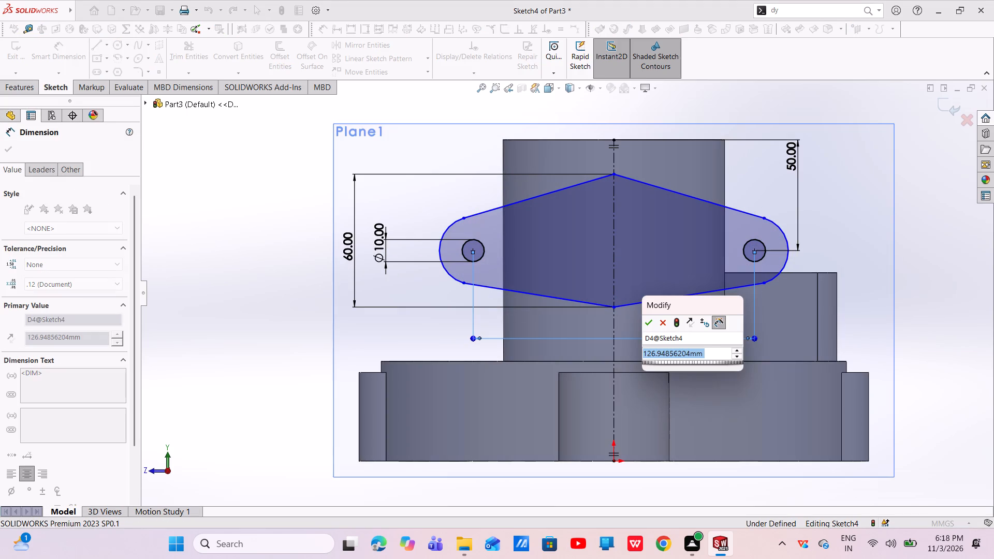
pyautogui.press('BackSpace')
pyautogui.write('90')
pyautogui.press('Return')
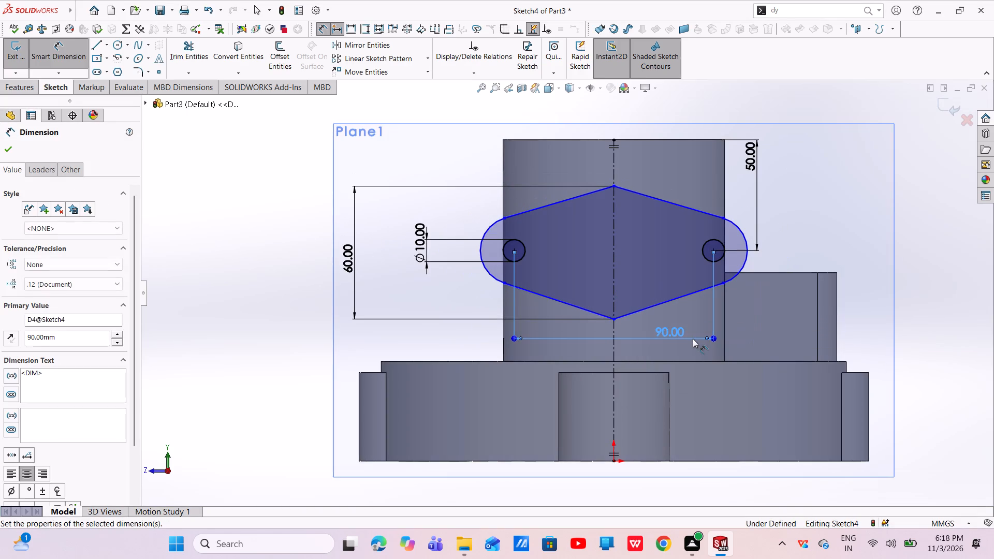
pyautogui.press('Escape')
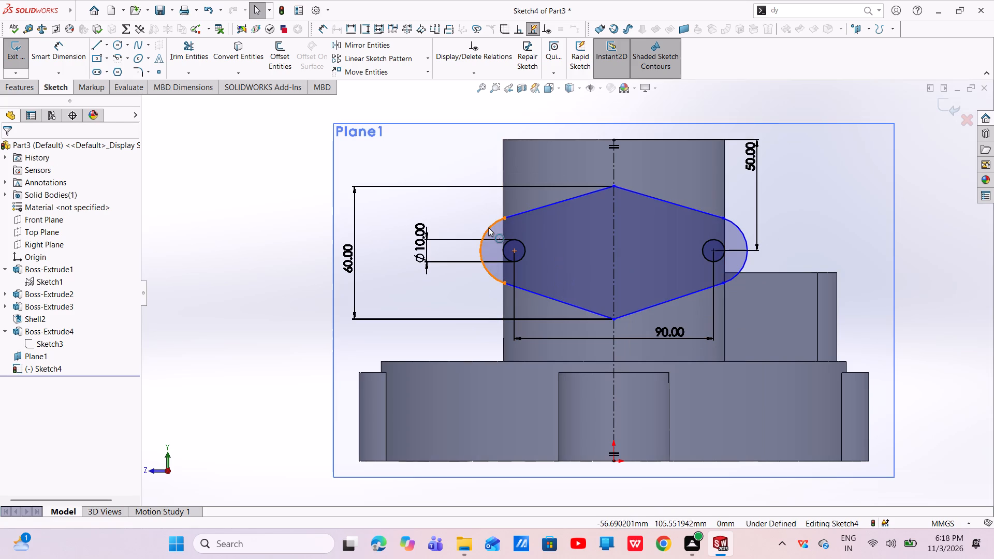
# Dimension the radius of the profile's rounded end arc as 10 mm.
pyautogui.click(72, 54)
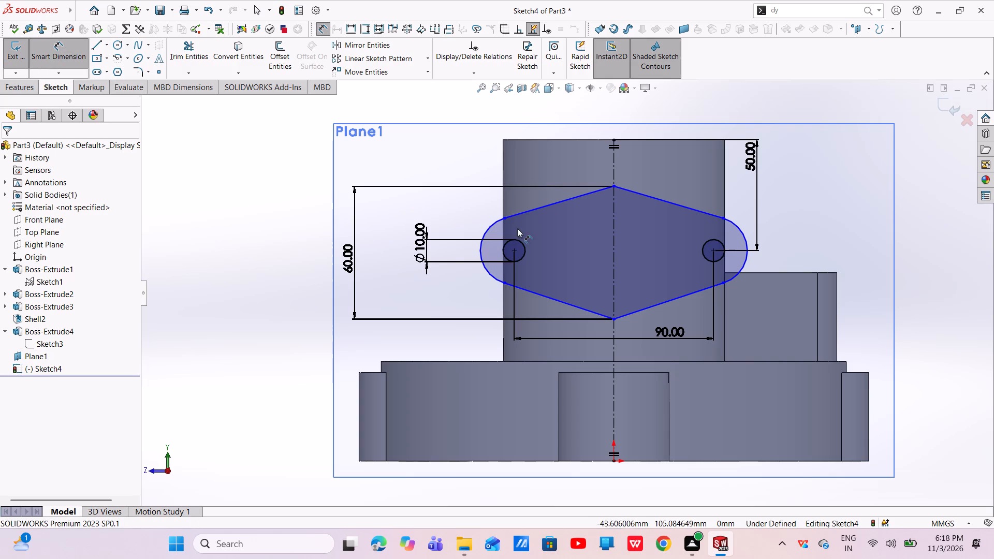
pyautogui.click(487, 229)
pyautogui.click(433, 201)
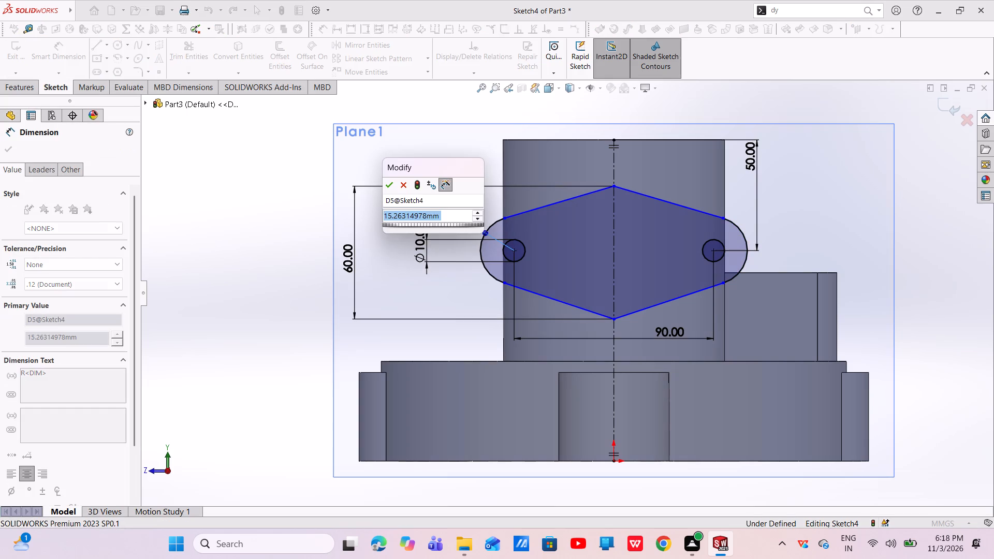
pyautogui.press('BackSpace')
pyautogui.write('10')
pyautogui.press('Return')
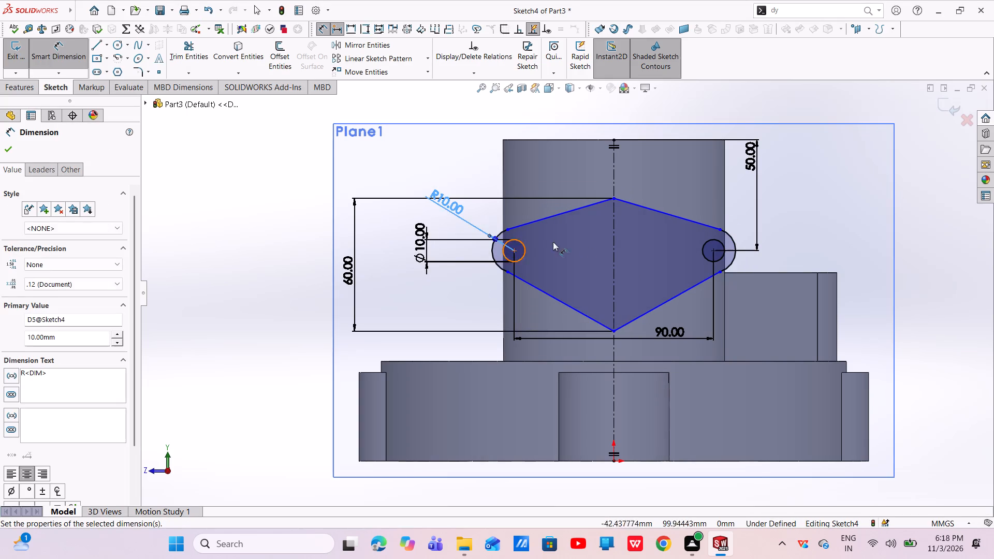
pyautogui.press('Escape')
pyautogui.press('Escape')
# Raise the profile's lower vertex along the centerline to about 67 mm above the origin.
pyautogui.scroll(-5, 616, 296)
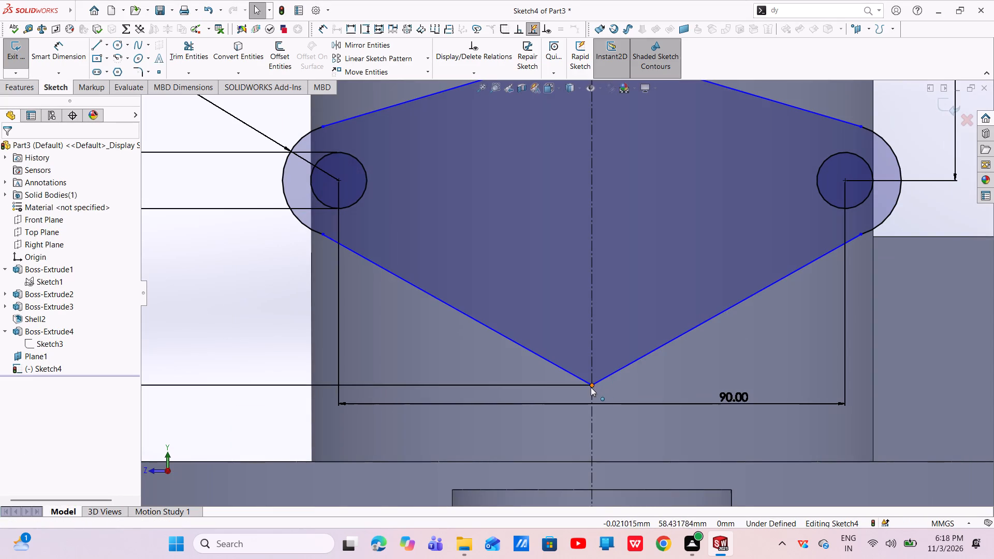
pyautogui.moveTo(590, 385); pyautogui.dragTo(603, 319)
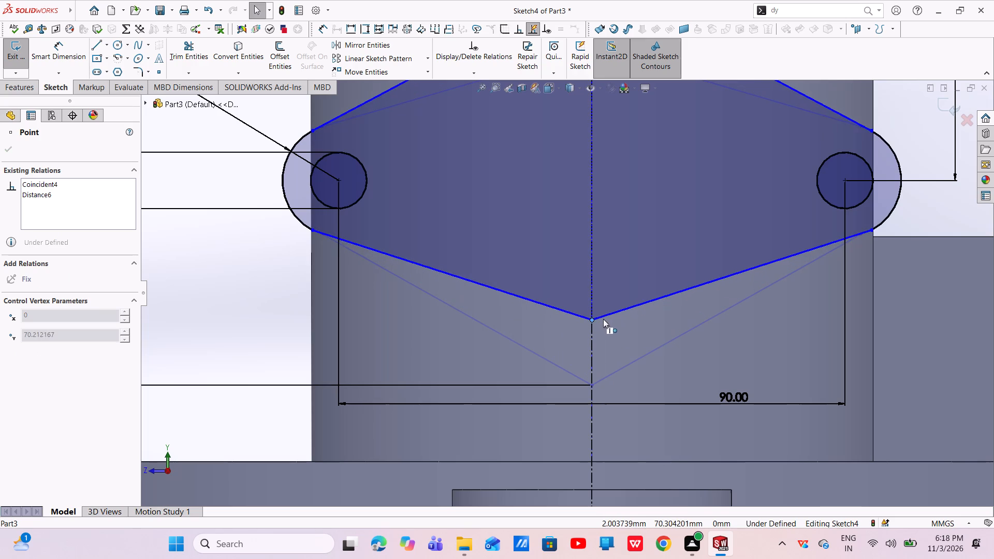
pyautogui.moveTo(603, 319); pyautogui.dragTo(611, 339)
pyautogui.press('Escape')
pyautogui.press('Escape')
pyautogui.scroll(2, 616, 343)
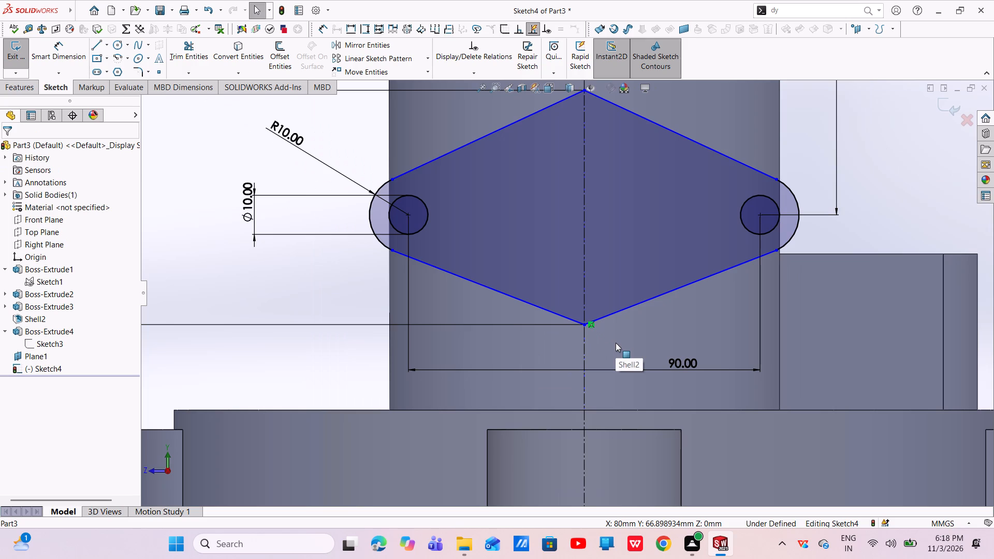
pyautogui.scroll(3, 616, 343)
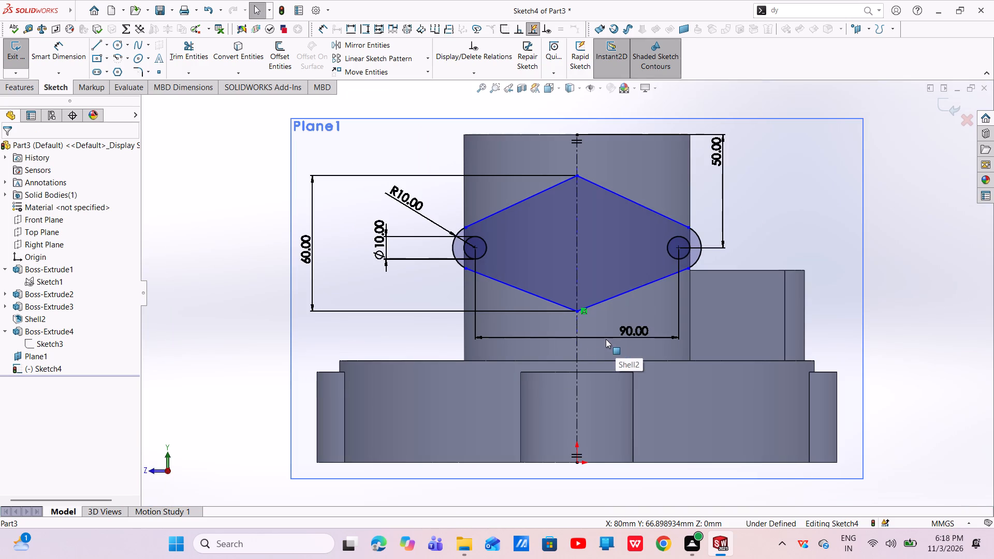
# Dimension the vertical distance from the small circle's centre to the profile's upper vertex as 30 mm.
pyautogui.click(68, 58)
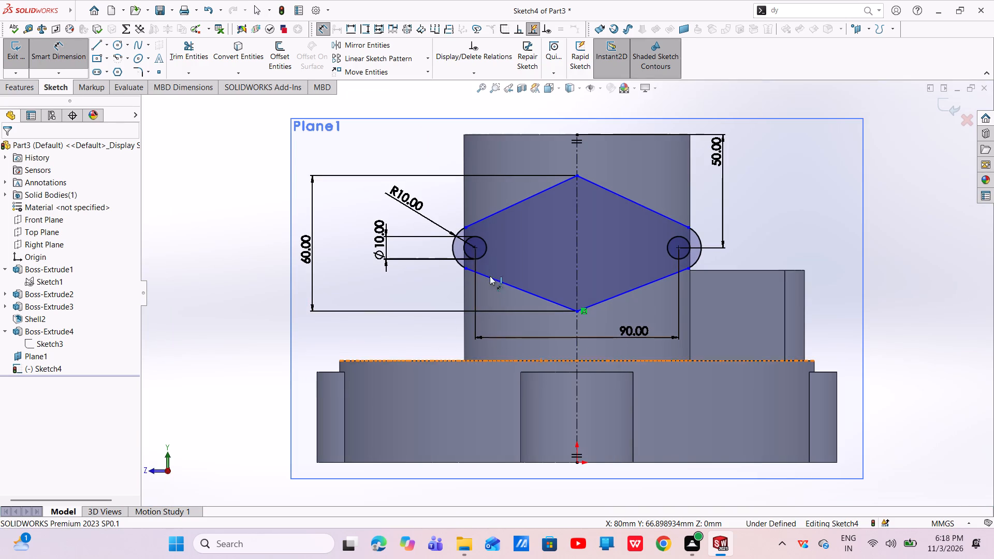
pyautogui.click(474, 247)
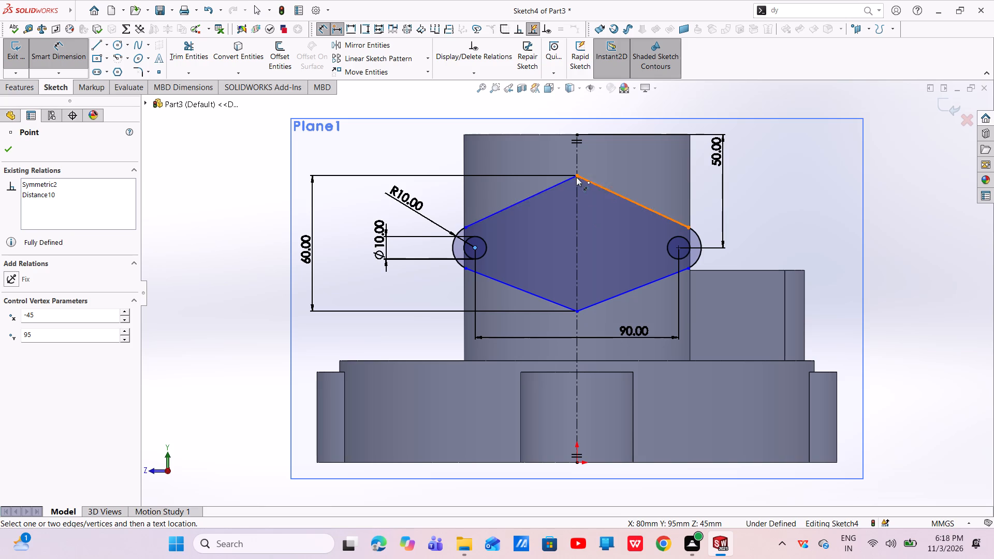
pyautogui.click(576, 175)
pyautogui.click(366, 205)
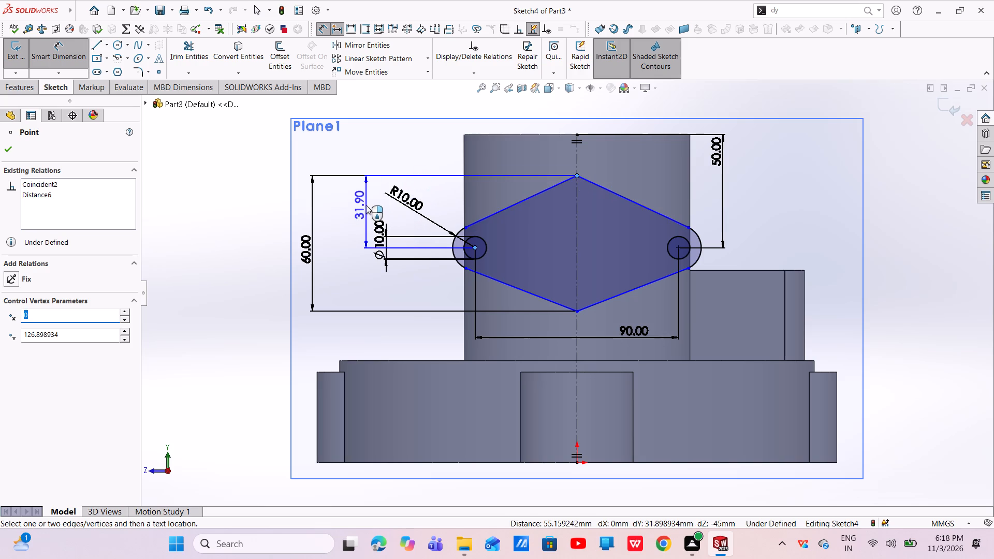
pyautogui.press('BackSpace')
pyautogui.write('30')
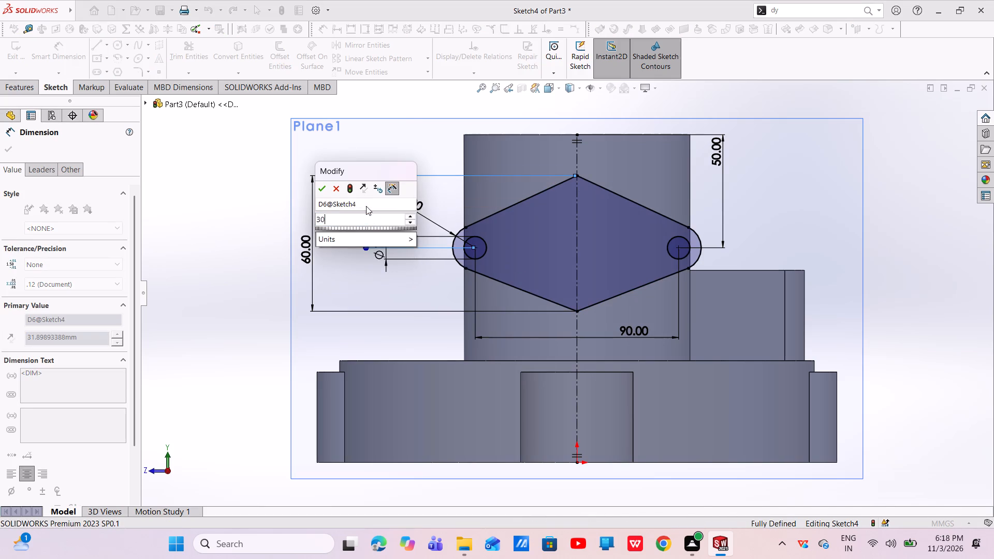
pyautogui.press('Return')
pyautogui.press('Escape')
pyautogui.press('Escape')
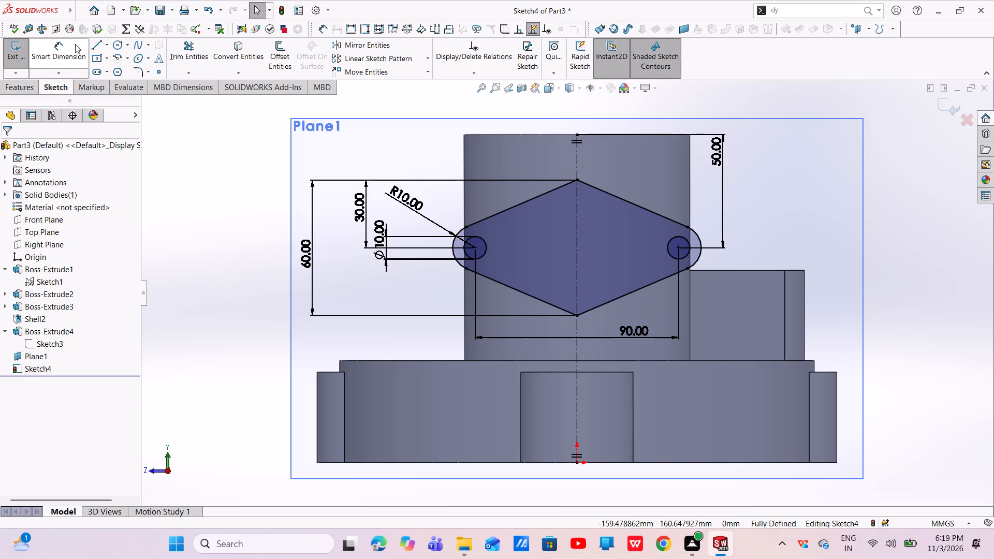
# Apply 30 mm sketch fillets to the profile's upper and lower vertices on the centerline.
pyautogui.click(136, 73)
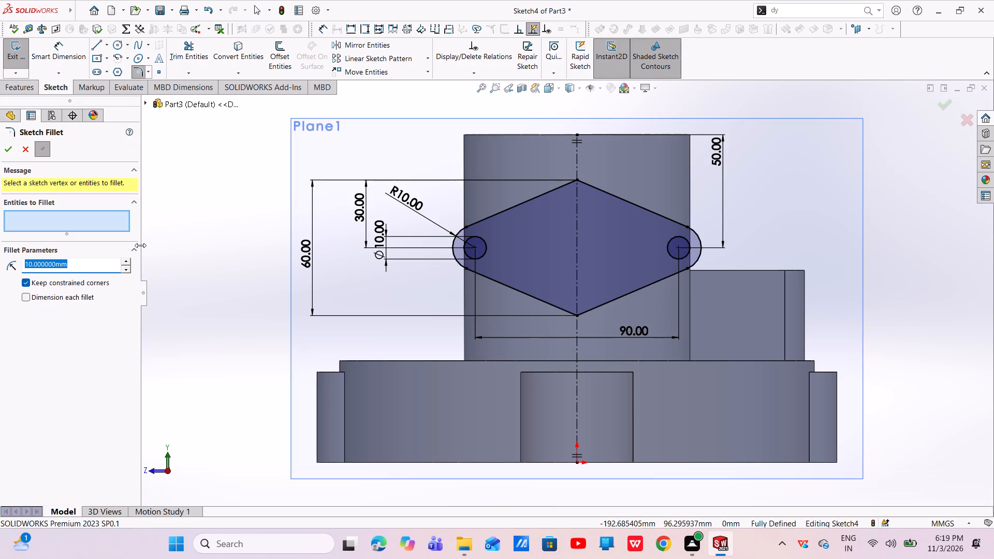
pyautogui.doubleClick(129, 263)
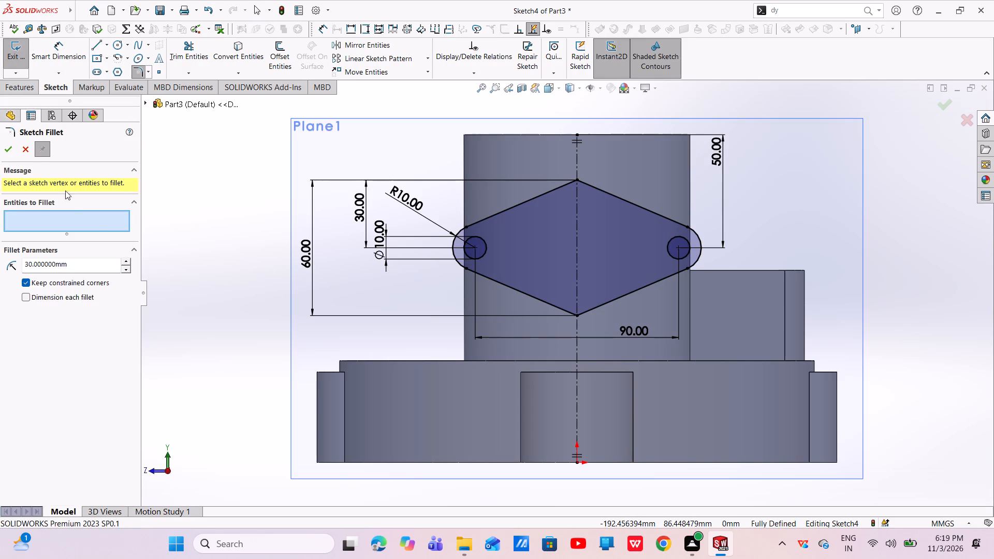
pyautogui.click(577, 182)
pyautogui.click(579, 314)
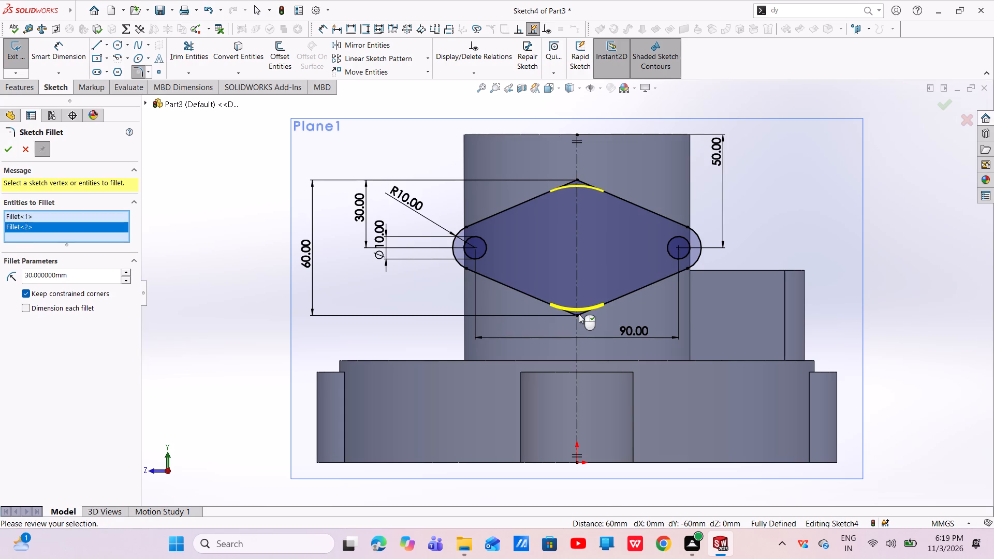
pyautogui.rightClick(579, 314)
pyautogui.scroll(-4, 636, 267)
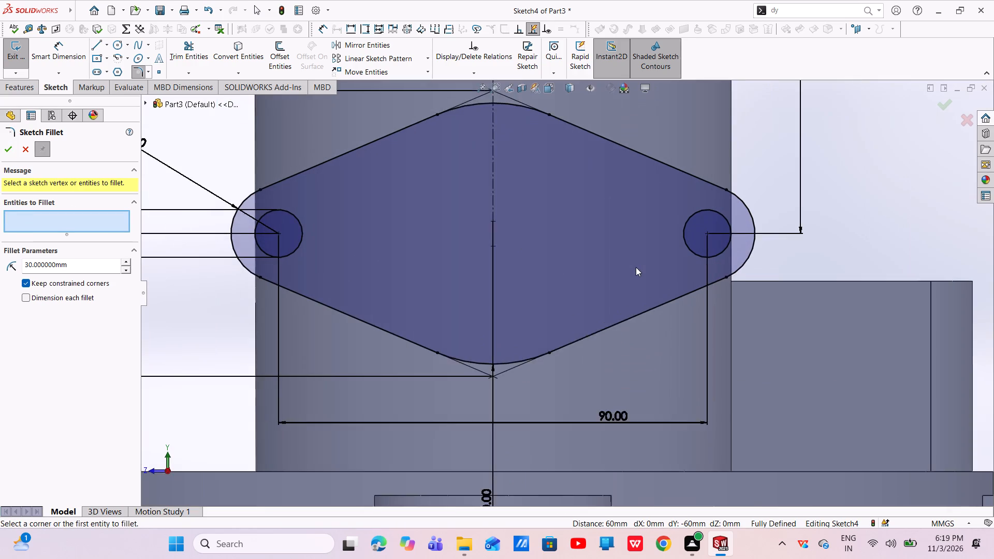
pyautogui.scroll(-1, 636, 267)
pyautogui.scroll(6, 636, 267)
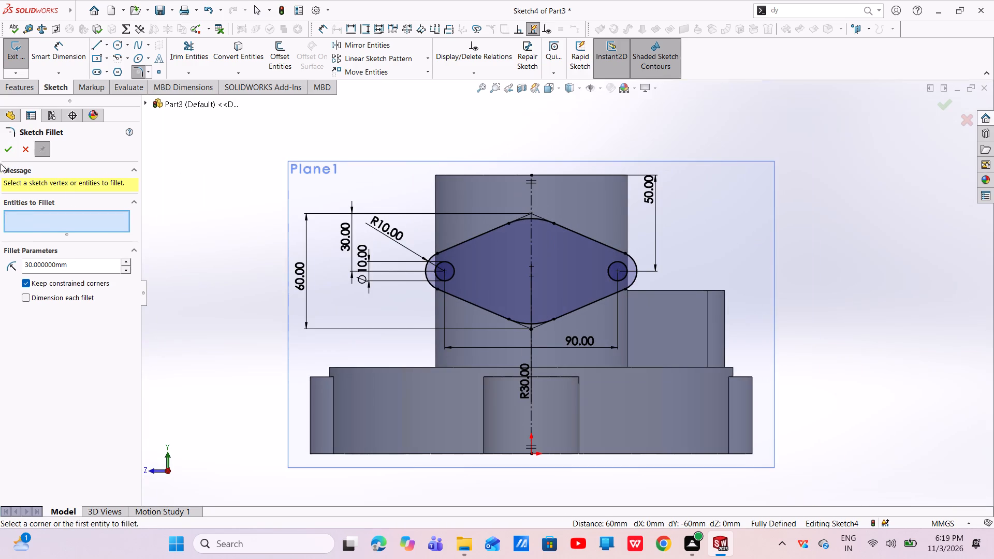
pyautogui.click(6, 151)
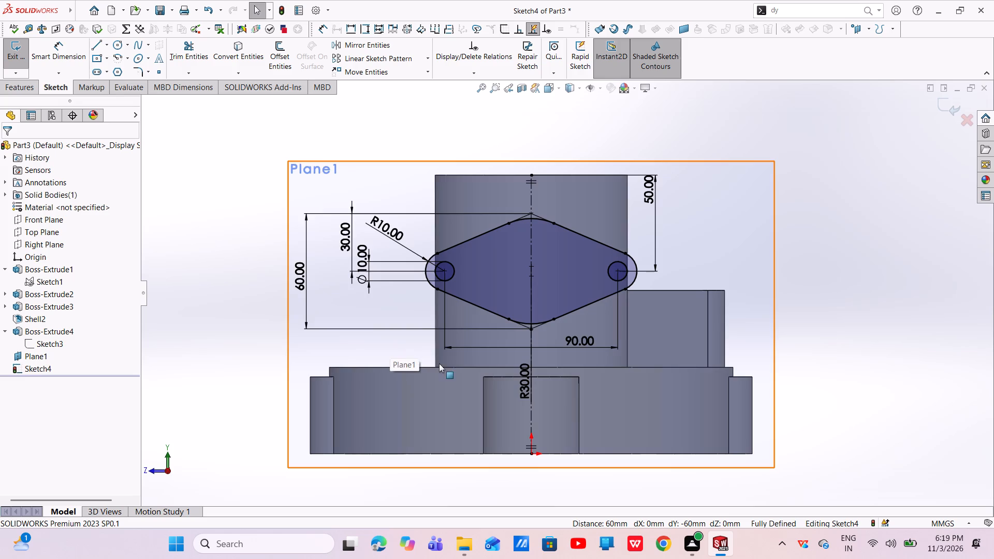
# Extrude the flange profile as a Blind boss 10 mm deep, reversed towards the central cylinder, with the result merged.
pyautogui.moveTo(534, 321); pyautogui.dragTo(436, 363, button='middle')
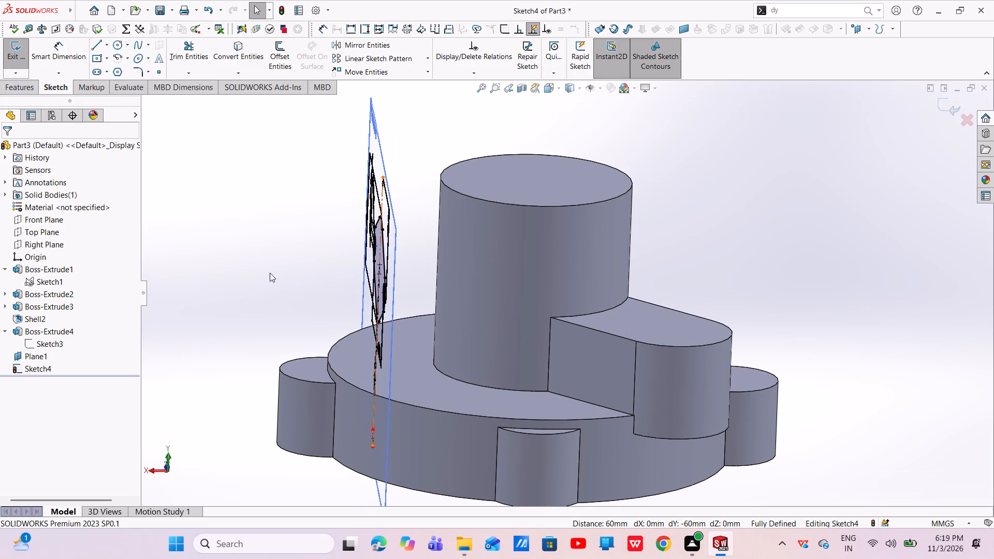
pyautogui.click(17, 85)
pyautogui.click(8, 49)
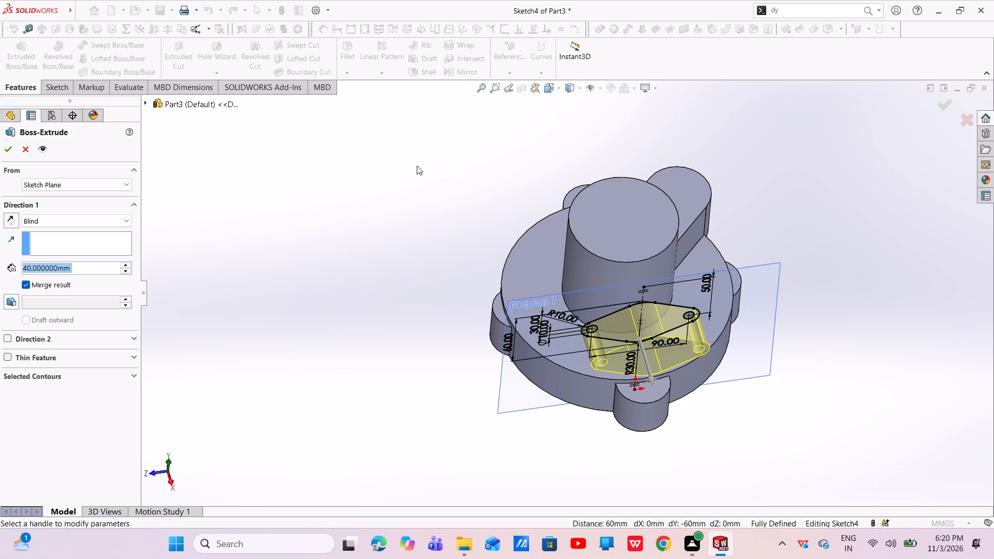
pyautogui.doubleClick(127, 269)
pyautogui.click(129, 271)
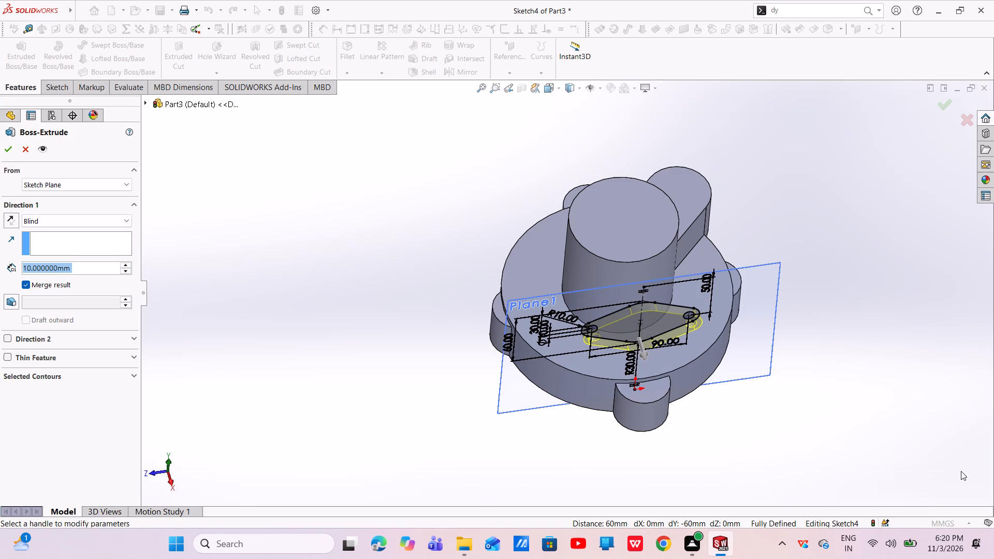
pyautogui.moveTo(715, 404); pyautogui.dragTo(796, 419, button='middle')
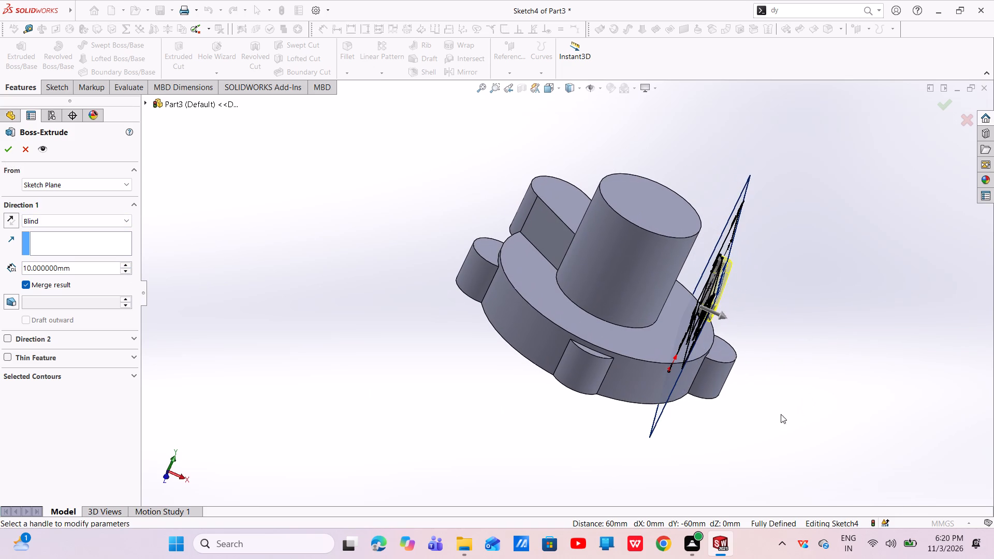
pyautogui.click(14, 220)
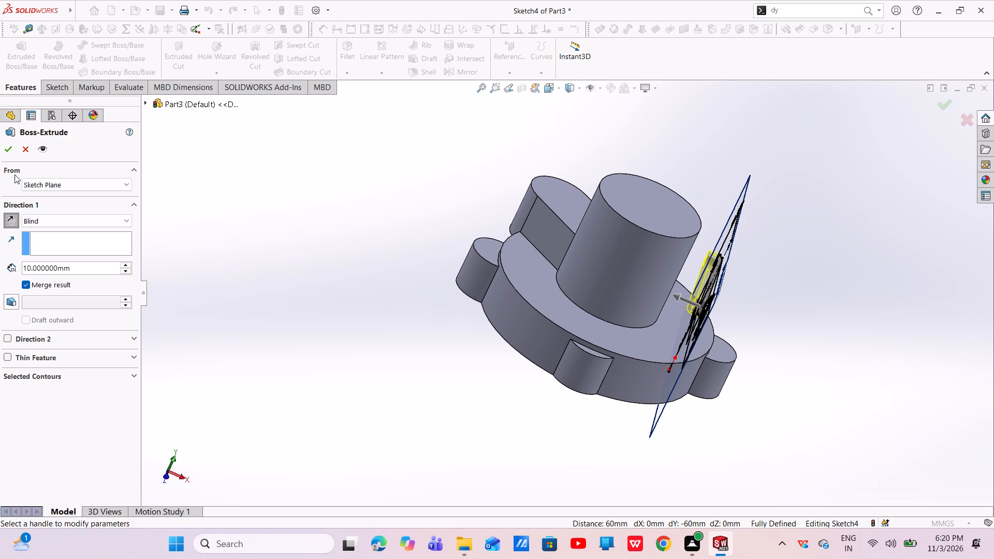
pyautogui.click(11, 146)
# Hide Plane1, the reference plane carrying the flange sketch.
pyautogui.scroll(-2, 732, 278)
pyautogui.scroll(1, 732, 278)
pyautogui.scroll(-4, 732, 278)
pyautogui.moveTo(693, 315); pyautogui.dragTo(660, 306, button='middle')
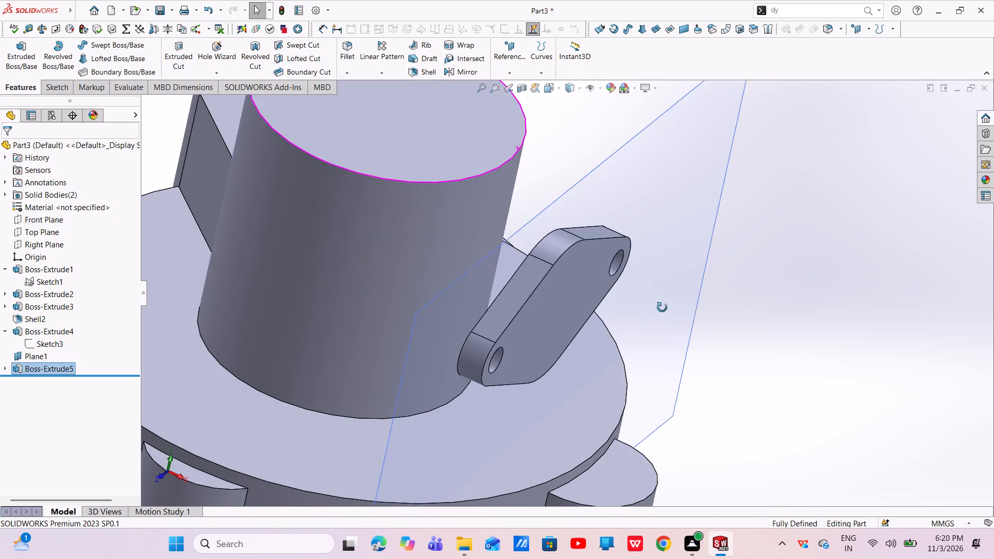
pyautogui.moveTo(660, 306); pyautogui.dragTo(659, 306, button='middle')
pyautogui.click(696, 172)
pyautogui.click(761, 142)
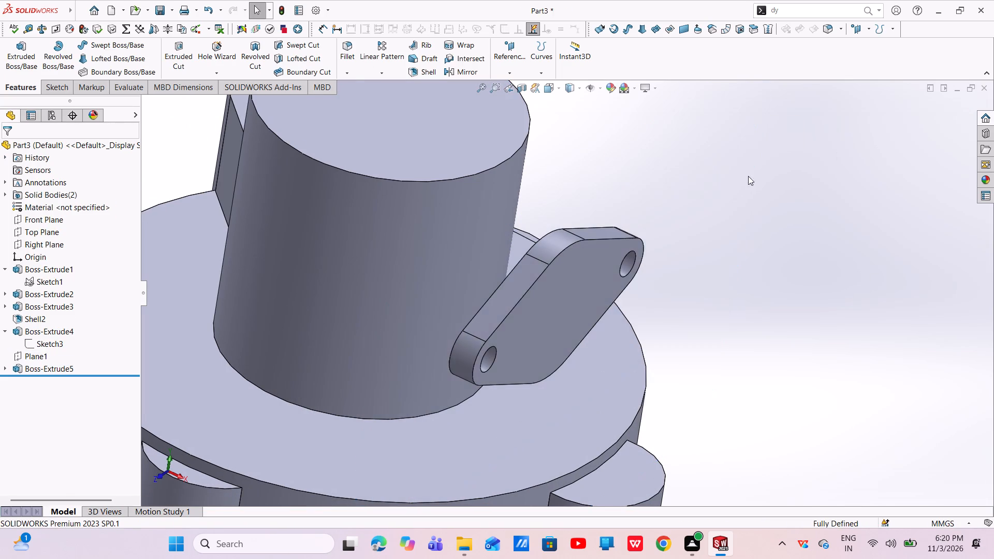
# Examine the extruded two-hole flange and its position relative to the central cylinder from several angles.
pyautogui.scroll(4, 639, 260)
pyautogui.moveTo(597, 331); pyautogui.dragTo(660, 355, button='middle')
pyautogui.scroll(-3, 593, 309)
pyautogui.moveTo(591, 309); pyautogui.dragTo(571, 312, button='middle')
pyautogui.scroll(3, 571, 312)
pyautogui.moveTo(537, 260); pyautogui.dragTo(527, 259, button='middle')
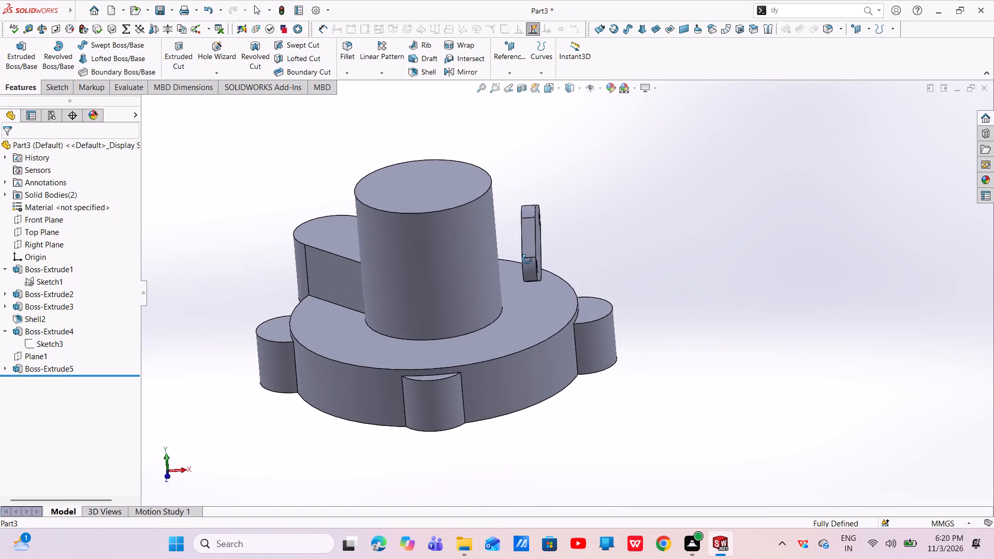
pyautogui.moveTo(527, 259); pyautogui.dragTo(524, 260, button='middle')
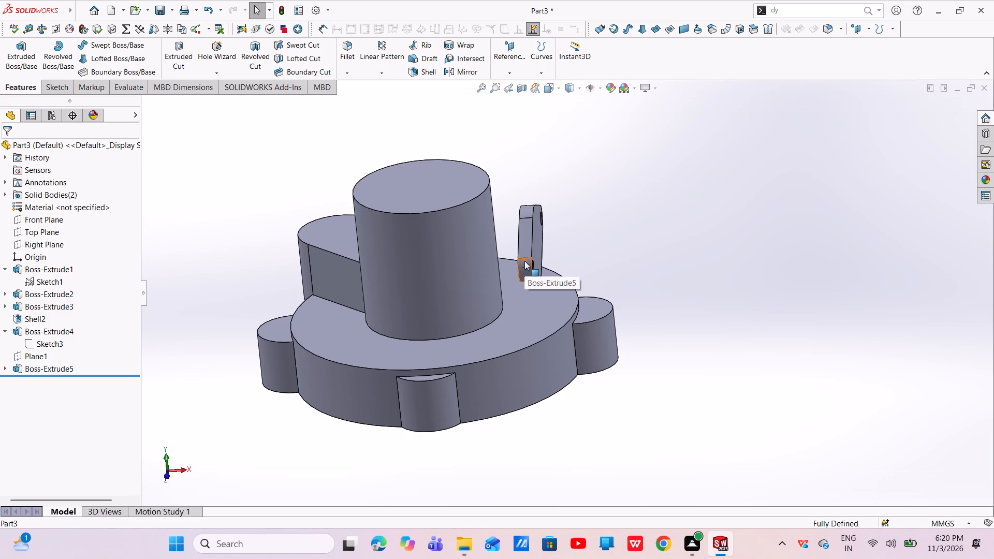
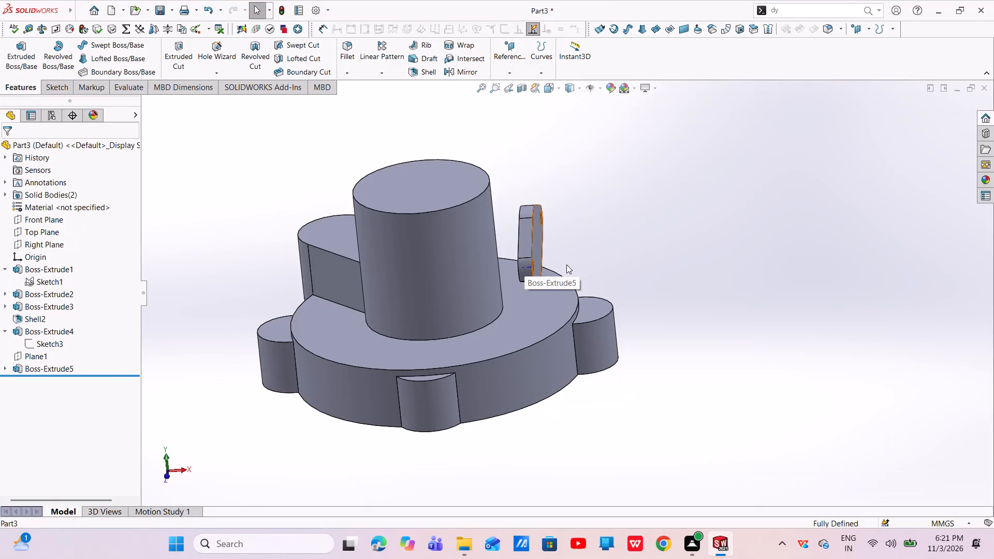
# Start a sketch on the outer face of the two-hole flange.
pyautogui.moveTo(541, 258); pyautogui.dragTo(470, 248, button='middle')
pyautogui.click(470, 232)
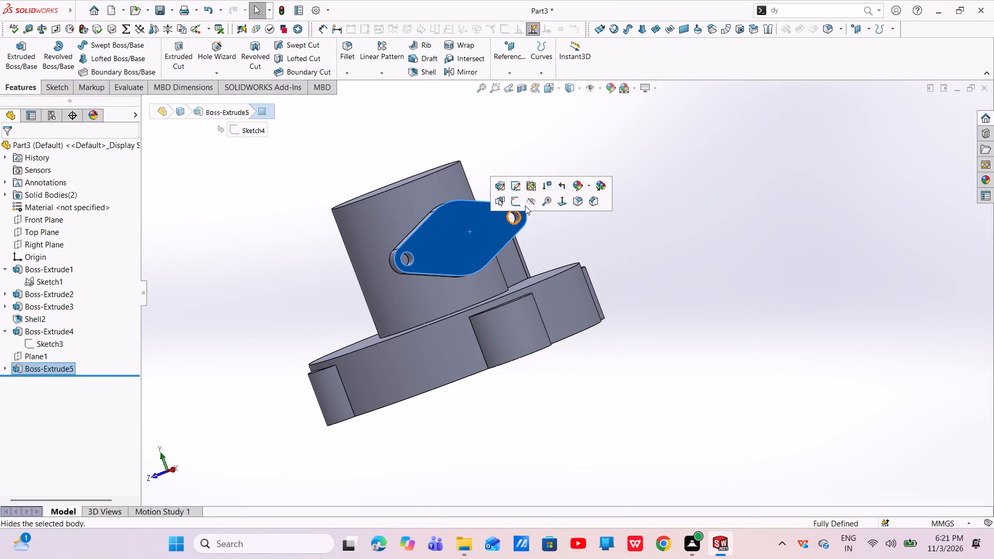
pyautogui.click(517, 203)
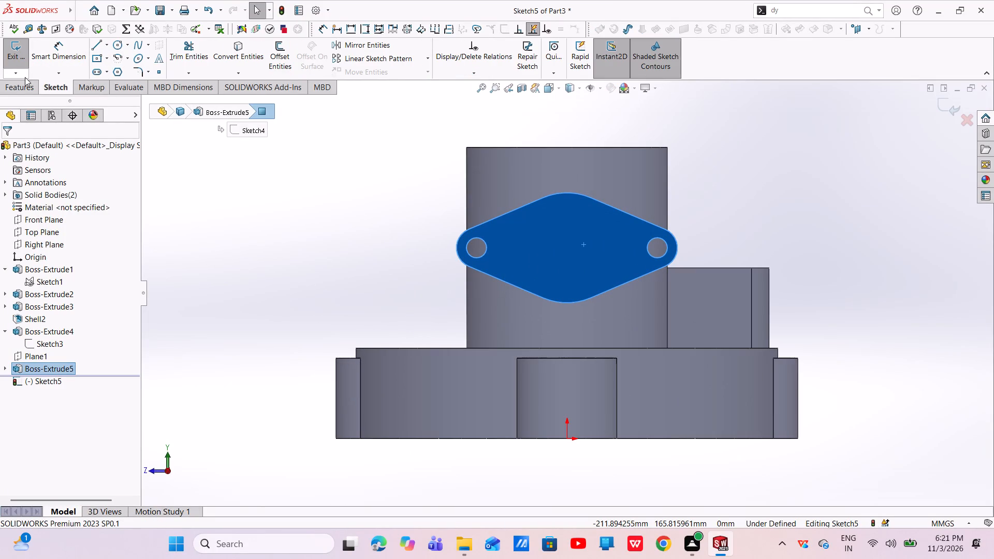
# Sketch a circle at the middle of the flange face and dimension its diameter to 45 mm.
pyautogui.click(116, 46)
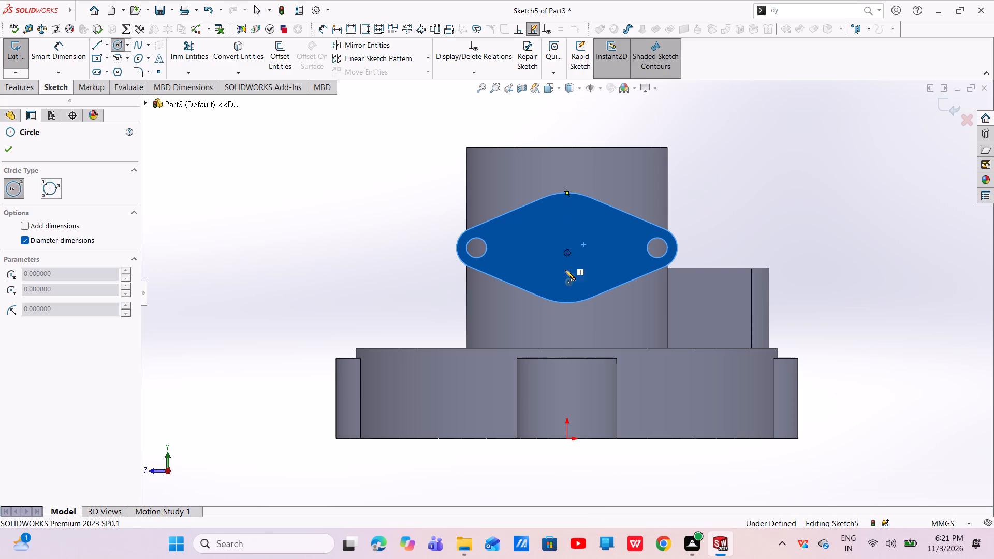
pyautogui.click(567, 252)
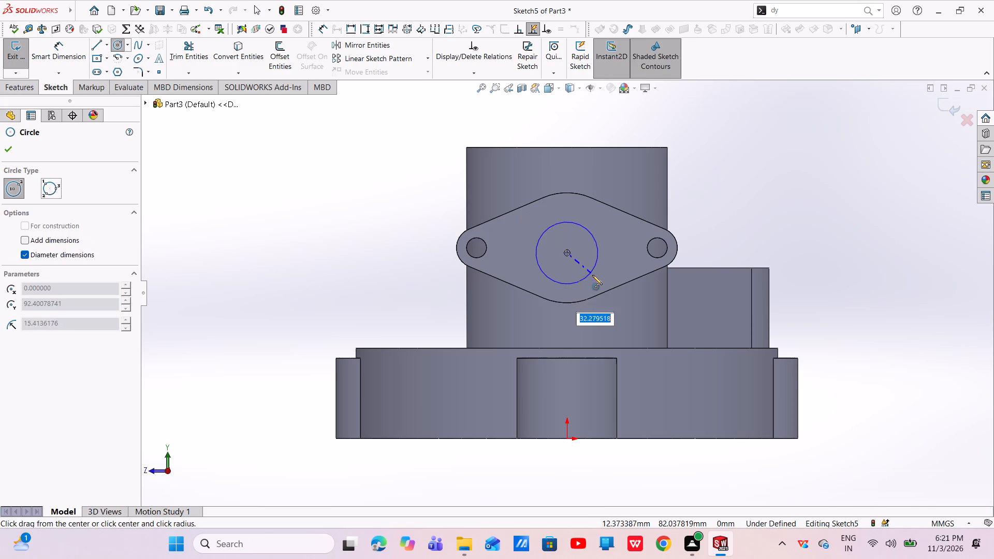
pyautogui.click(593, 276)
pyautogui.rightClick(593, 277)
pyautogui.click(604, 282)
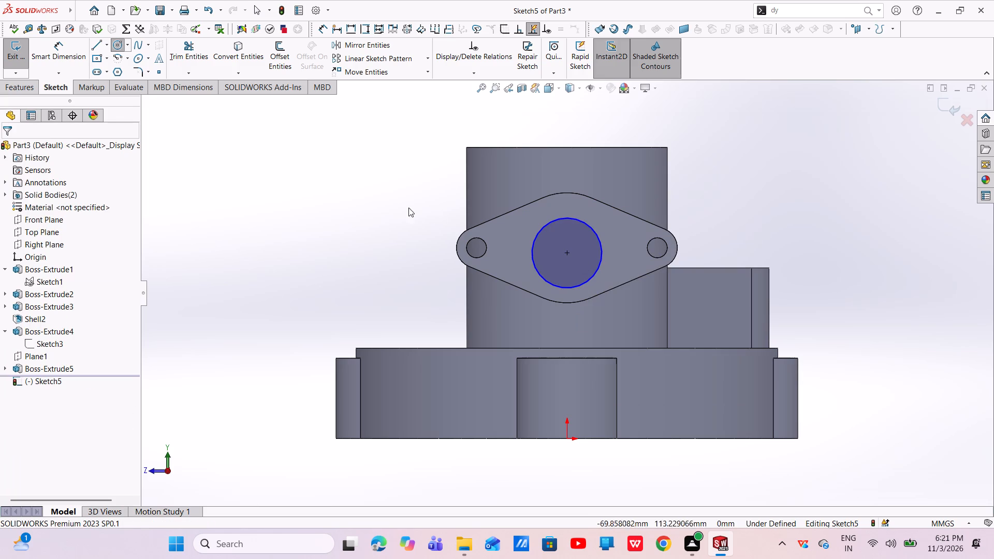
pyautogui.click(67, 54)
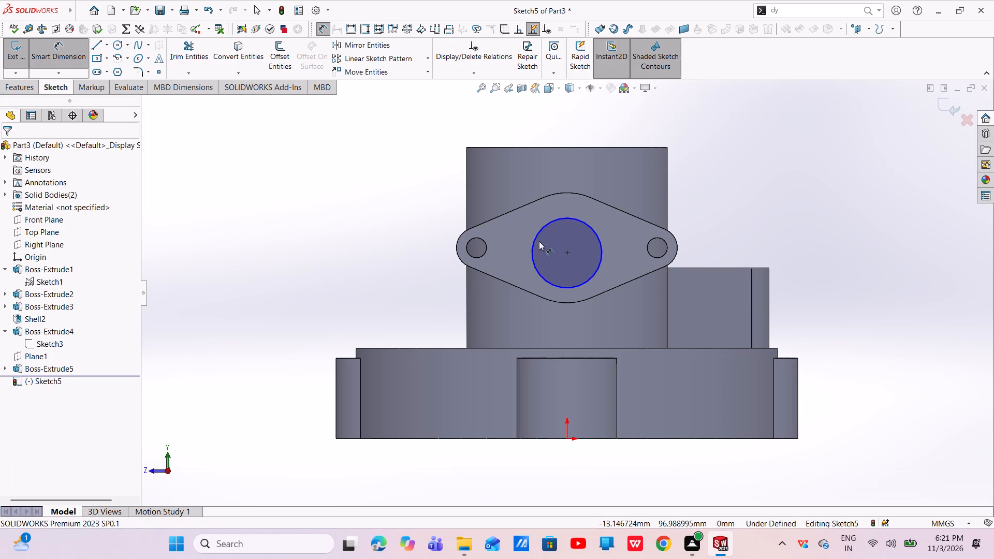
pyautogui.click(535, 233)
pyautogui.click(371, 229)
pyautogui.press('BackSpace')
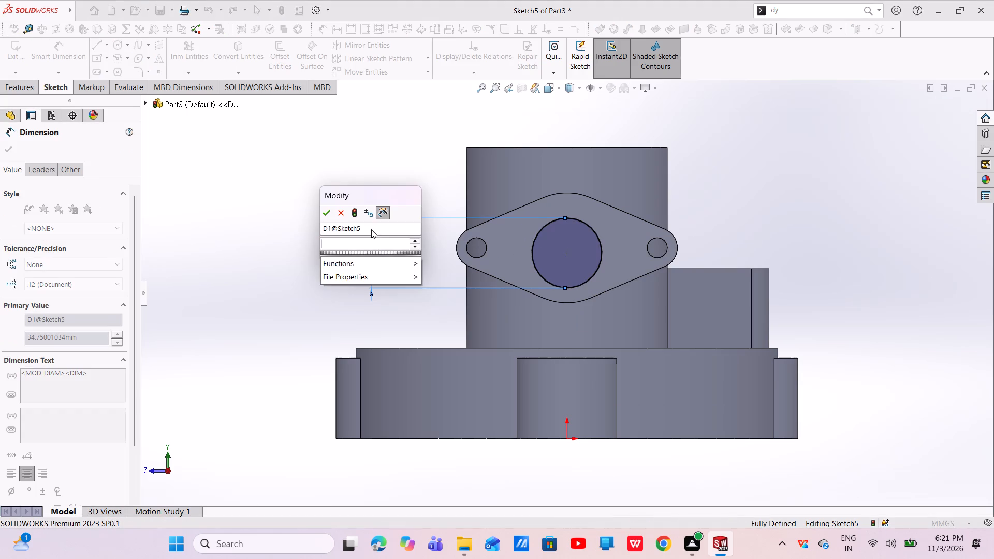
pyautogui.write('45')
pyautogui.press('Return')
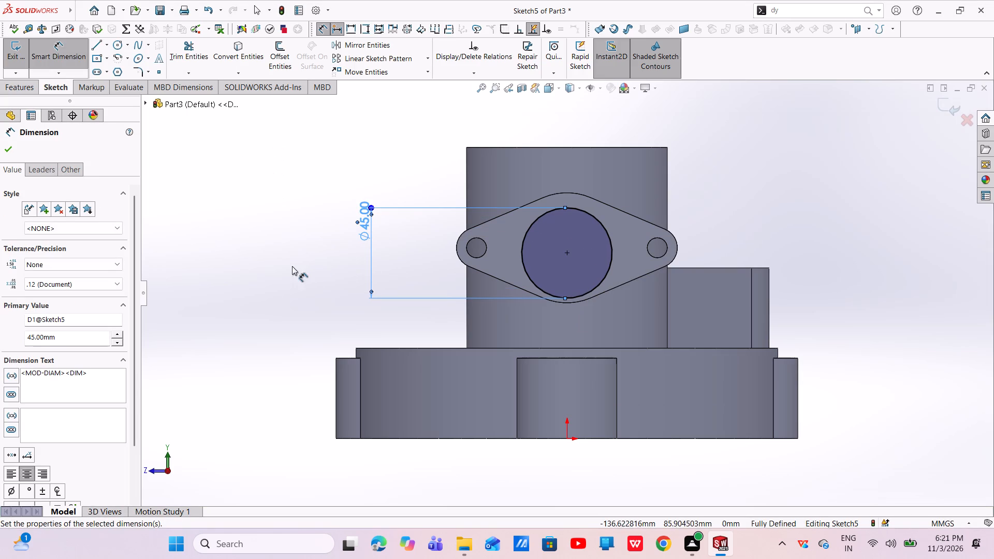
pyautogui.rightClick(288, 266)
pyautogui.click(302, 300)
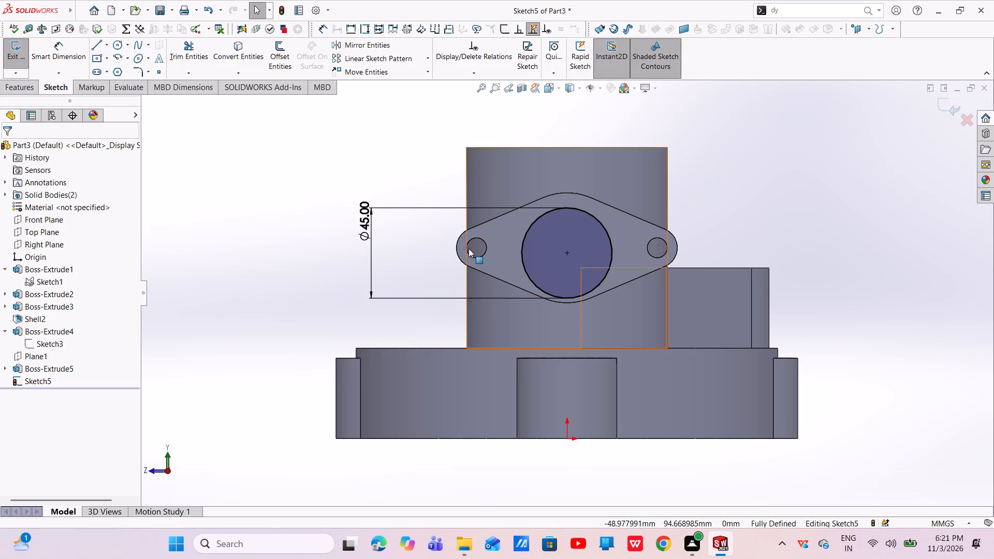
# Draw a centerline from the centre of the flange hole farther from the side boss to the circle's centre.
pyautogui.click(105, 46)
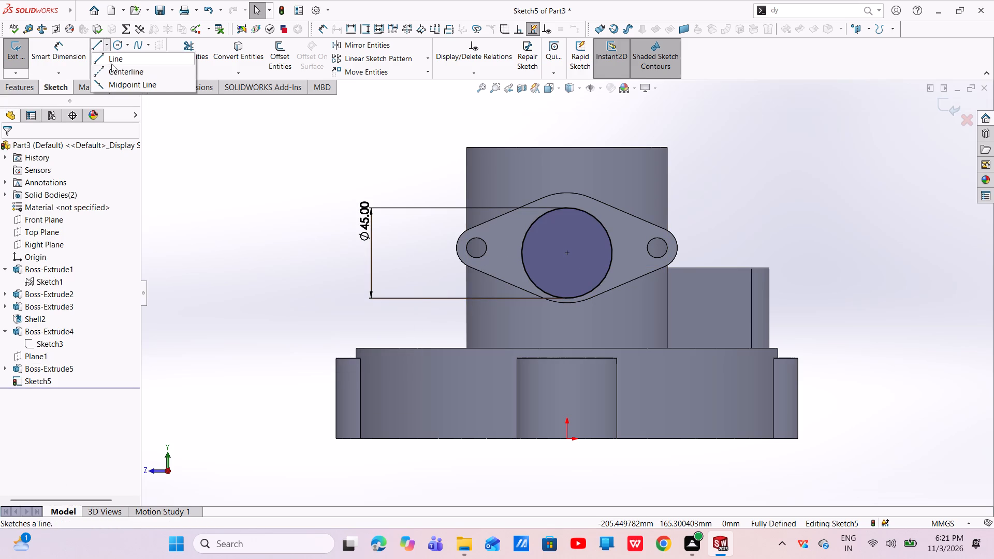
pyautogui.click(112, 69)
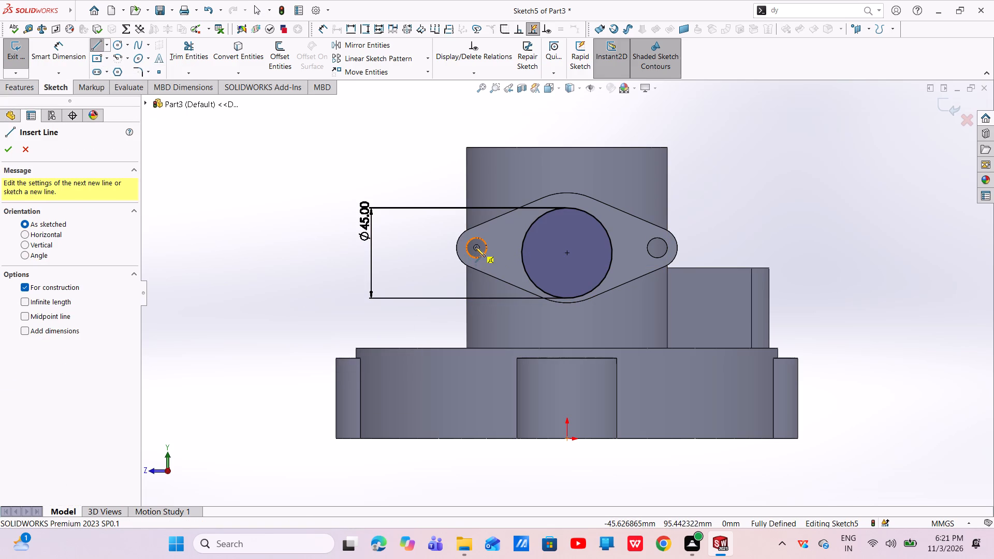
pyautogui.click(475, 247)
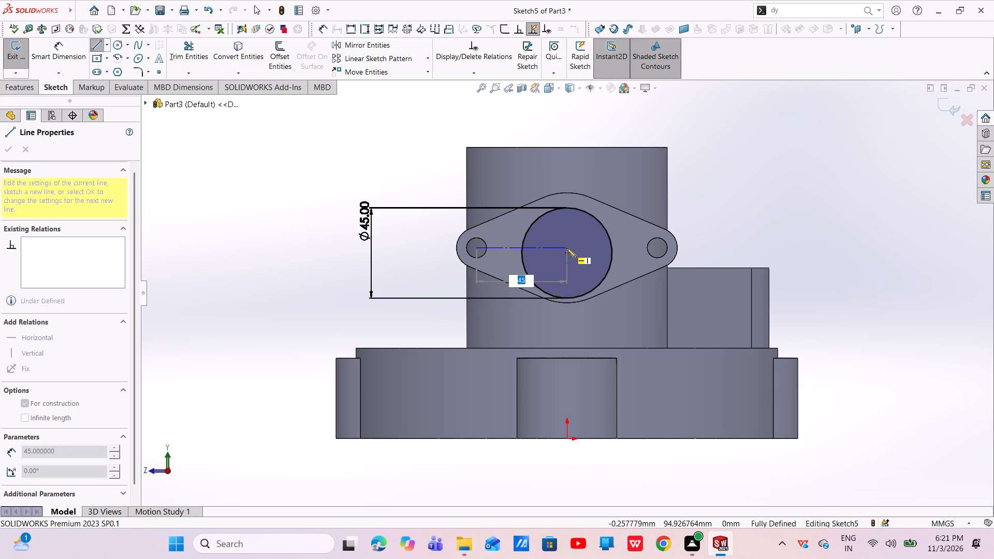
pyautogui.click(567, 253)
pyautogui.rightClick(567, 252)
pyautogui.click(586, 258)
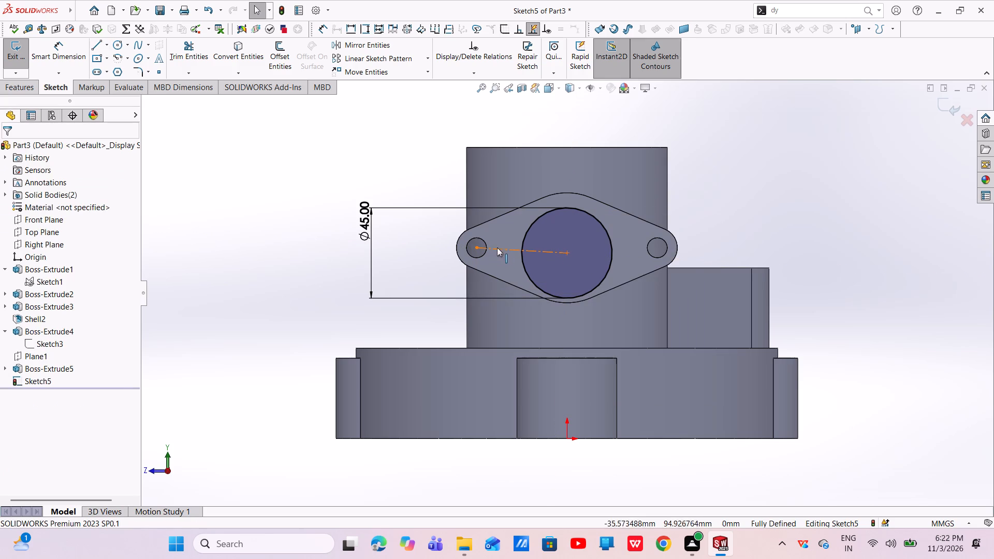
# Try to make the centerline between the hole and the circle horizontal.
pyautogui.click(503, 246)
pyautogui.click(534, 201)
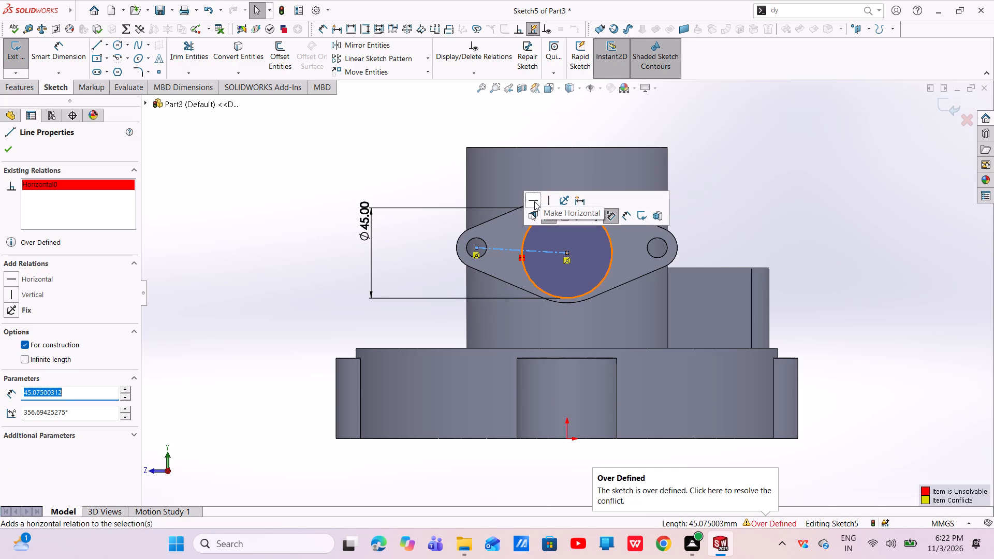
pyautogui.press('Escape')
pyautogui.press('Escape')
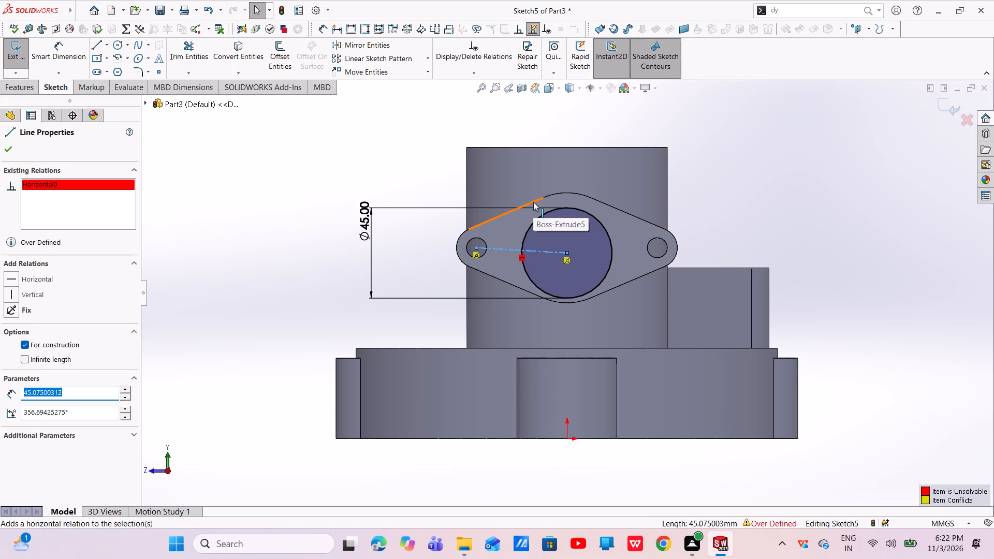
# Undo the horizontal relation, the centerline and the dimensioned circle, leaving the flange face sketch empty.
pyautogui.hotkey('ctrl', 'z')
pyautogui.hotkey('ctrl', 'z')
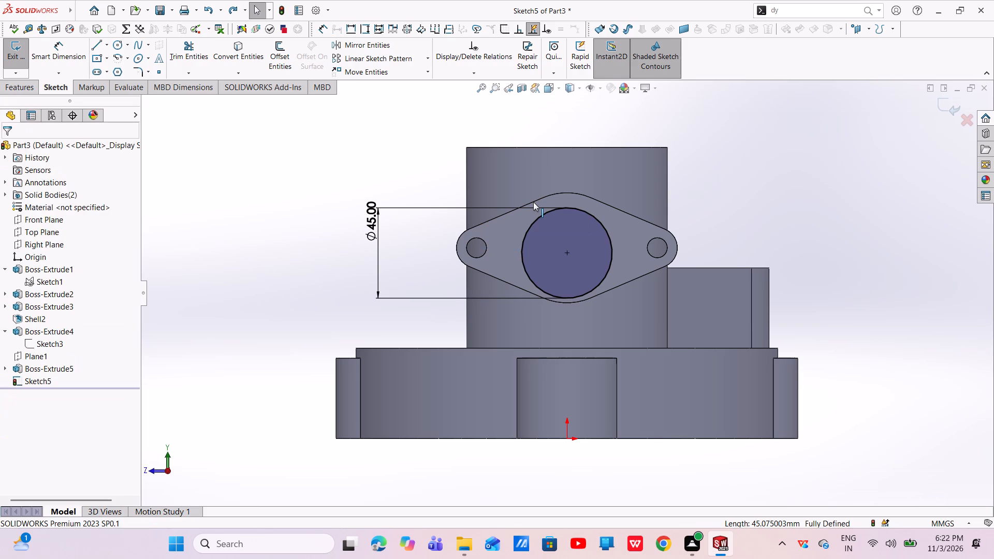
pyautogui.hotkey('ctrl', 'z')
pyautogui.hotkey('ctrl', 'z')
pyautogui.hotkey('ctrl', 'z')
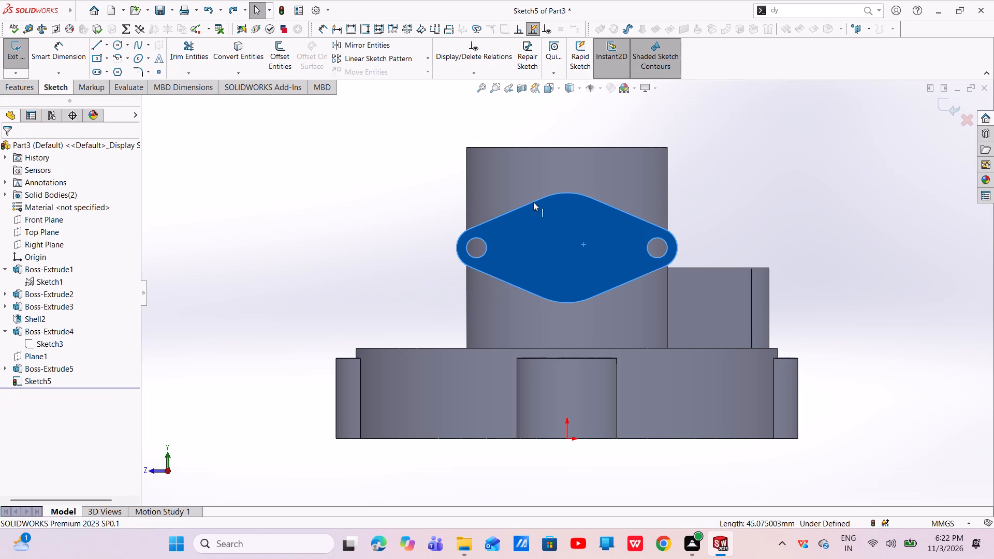
# Draw a horizontal centerline 45 mm long from the centre of the same flange hole to the middle of the flange.
pyautogui.click(107, 43)
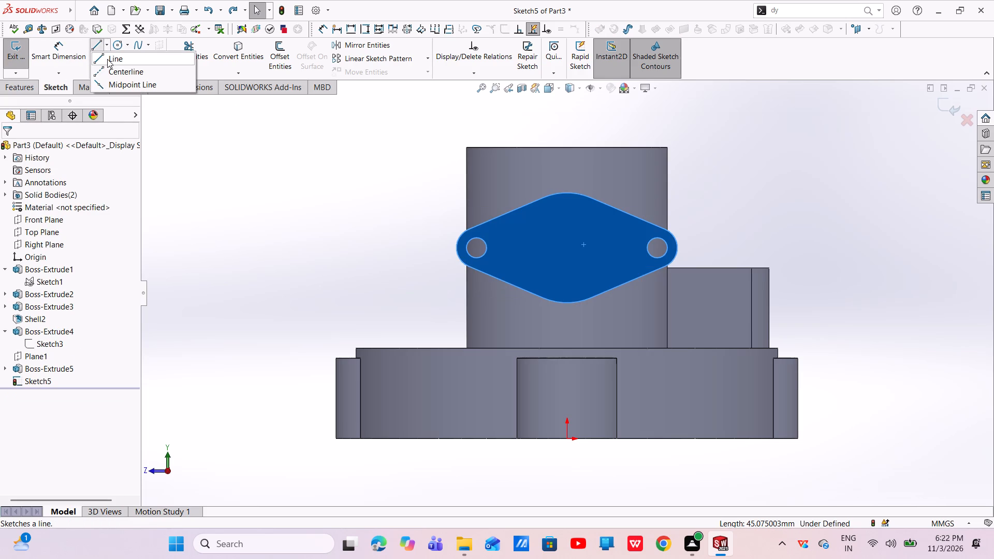
pyautogui.click(107, 66)
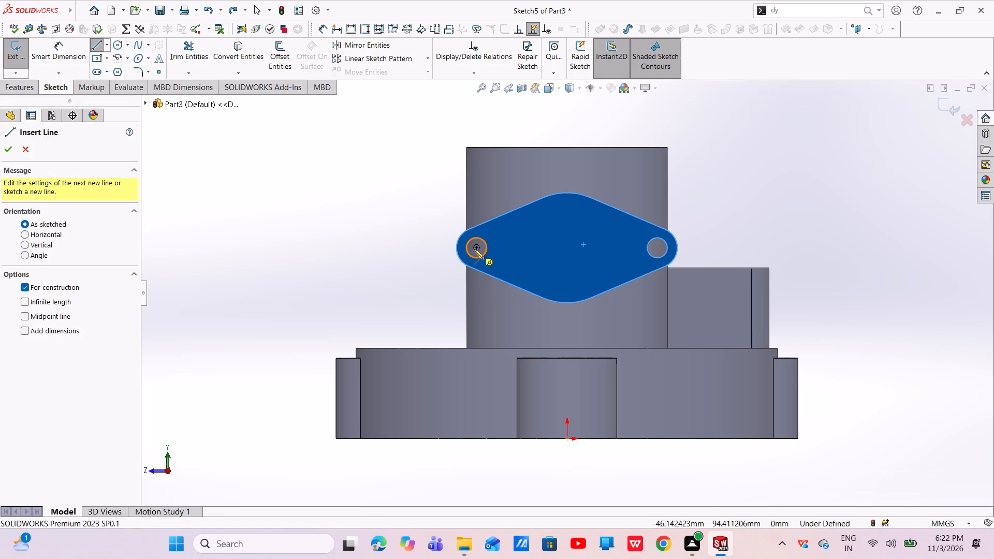
pyautogui.click(475, 248)
pyautogui.click(567, 248)
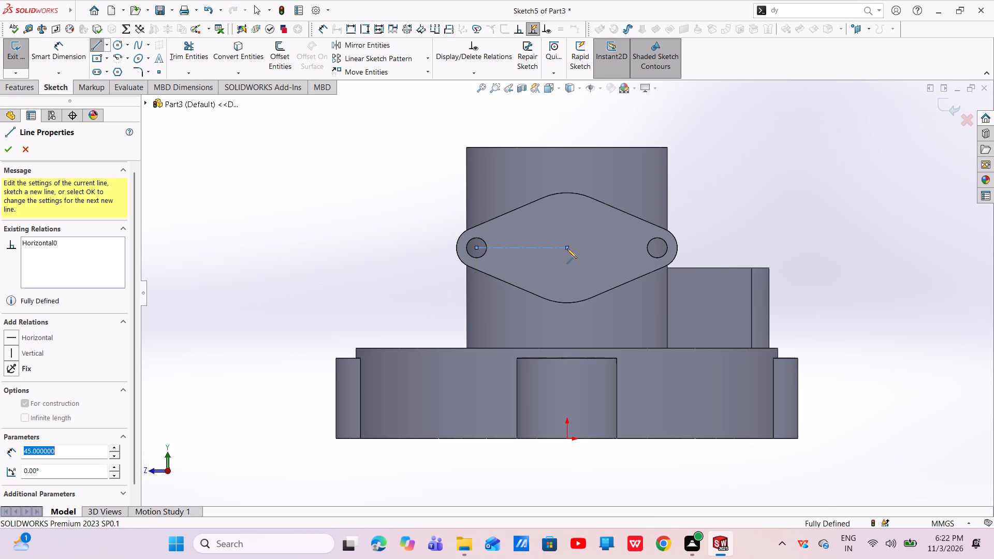
pyautogui.rightClick(567, 248)
pyautogui.click(583, 257)
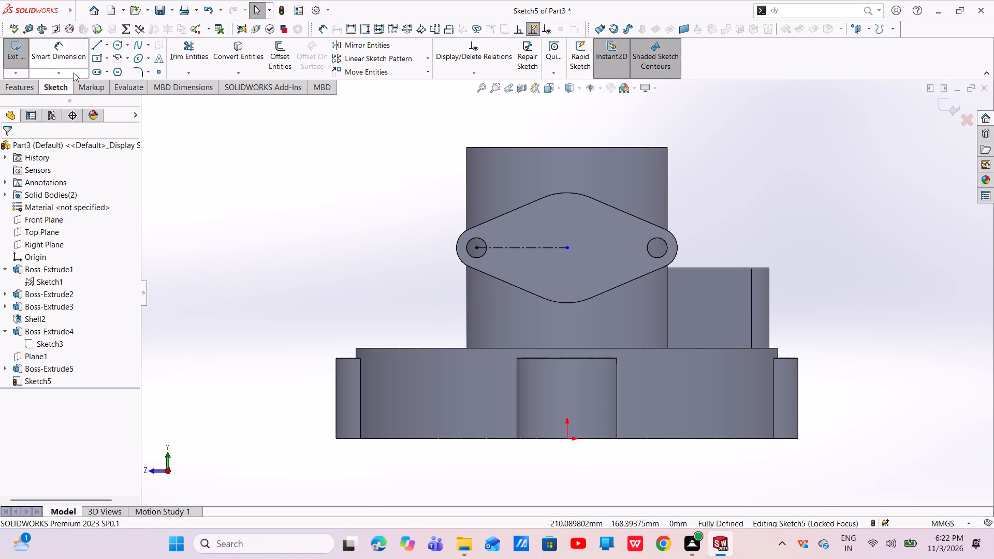
# Sketch a 45 mm diameter circle centred on the centerline's inner endpoint.
pyautogui.click(113, 45)
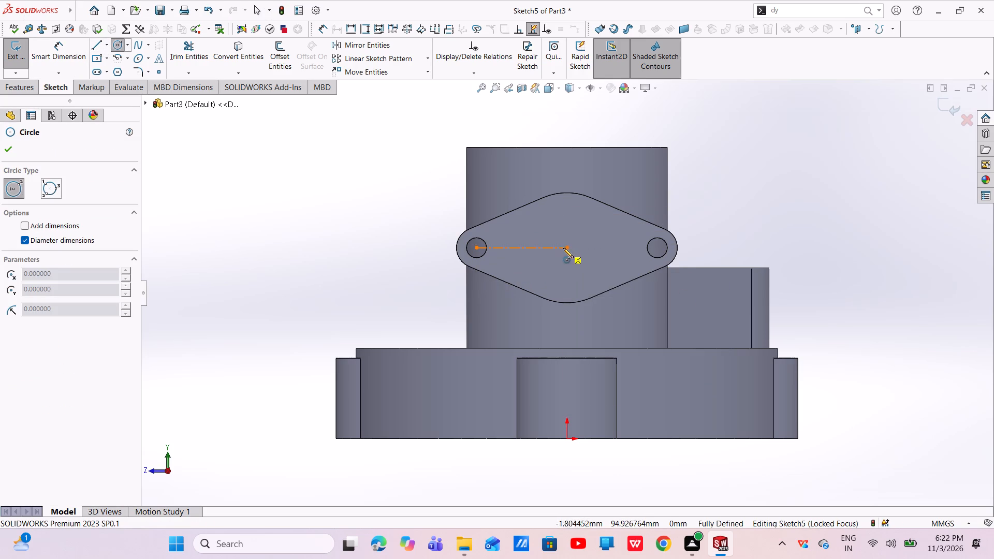
pyautogui.click(566, 247)
pyautogui.write('45')
pyautogui.press('Return')
pyautogui.click(5, 150)
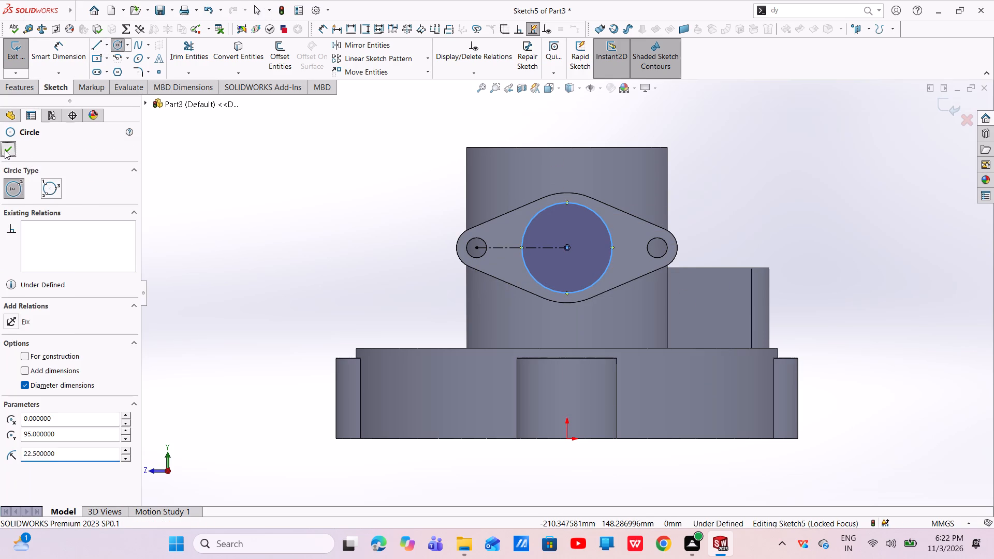
pyautogui.press('Escape')
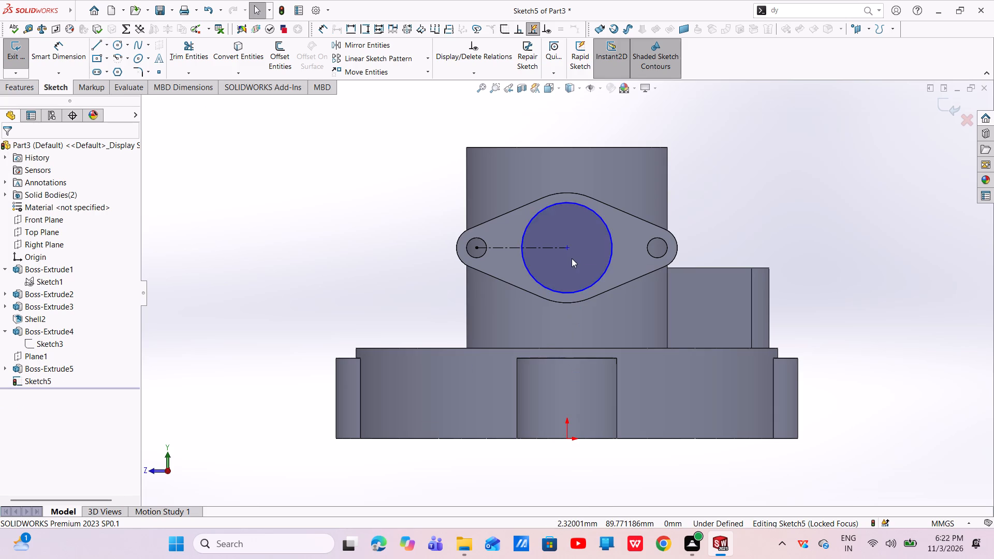
# Add a vertical relation between the circle's centre and the origin.
pyautogui.click(566, 247)
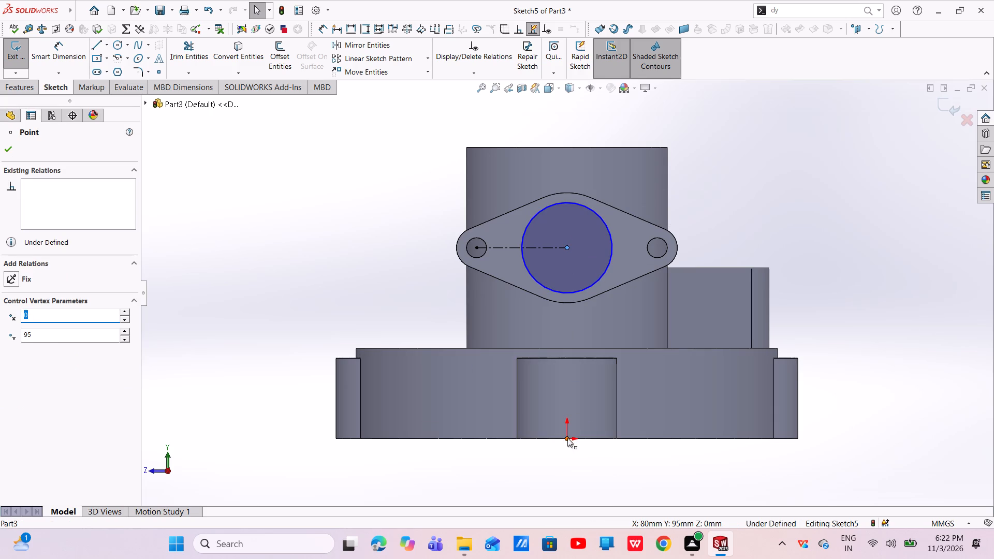
pyautogui.keyDown('ctrl'); pyautogui.click(567, 438); pyautogui.keyUp('ctrl')
pyautogui.click(611, 394)
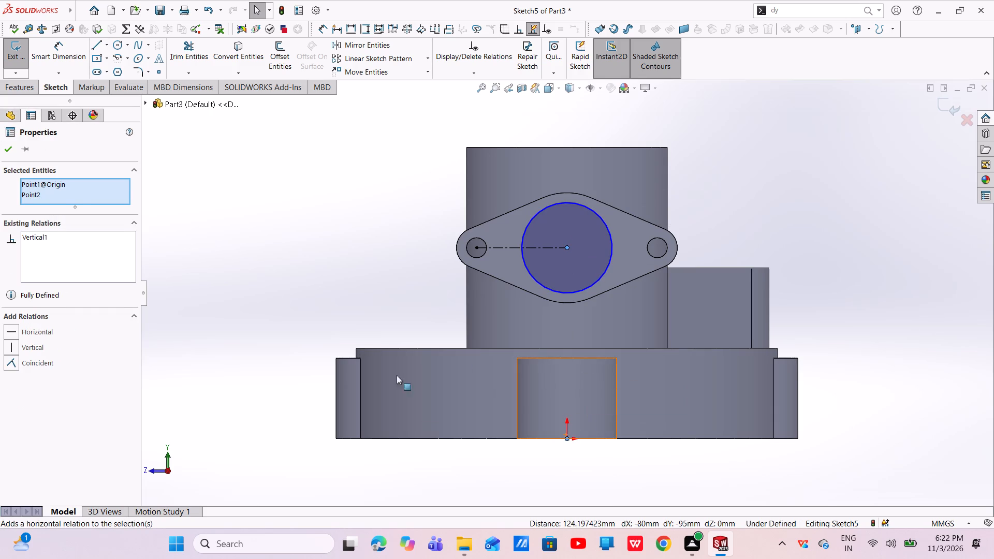
pyautogui.click(264, 306)
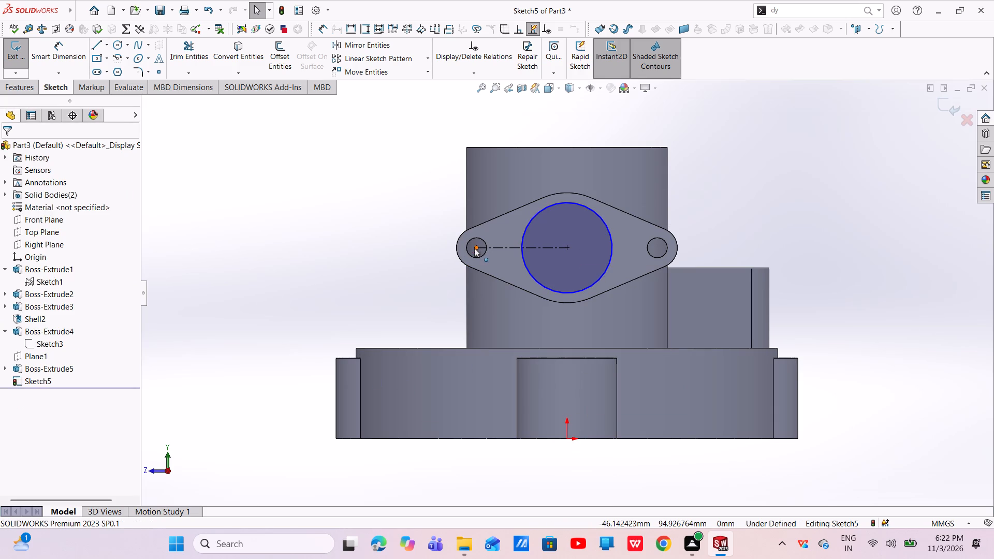
# Add a horizontal relation between the flange hole's centre and the circle's centre.
pyautogui.click(474, 248)
pyautogui.keyDown('ctrl'); pyautogui.click(568, 247); pyautogui.keyUp('ctrl')
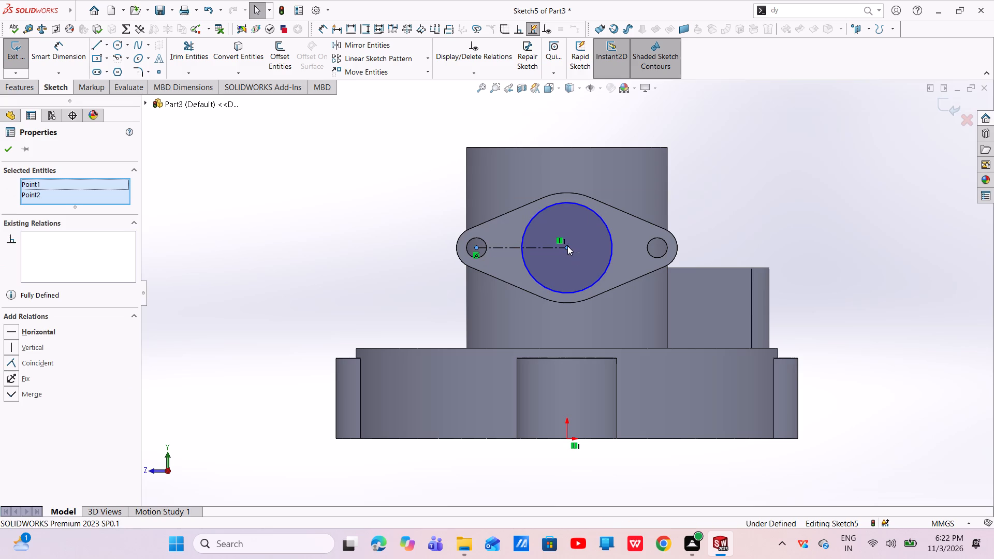
pyautogui.click(598, 202)
pyautogui.click(598, 202)
pyautogui.press('Escape')
pyautogui.press('Escape')
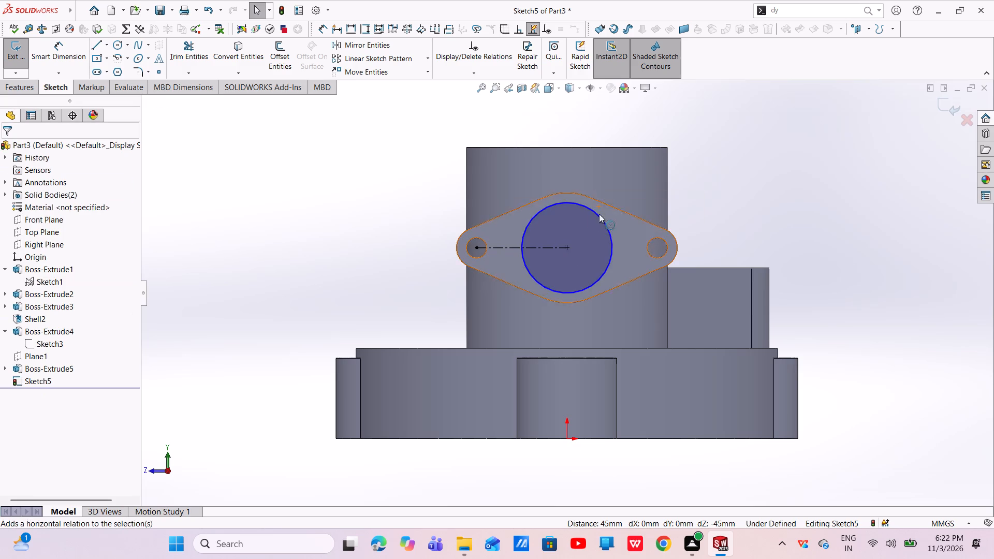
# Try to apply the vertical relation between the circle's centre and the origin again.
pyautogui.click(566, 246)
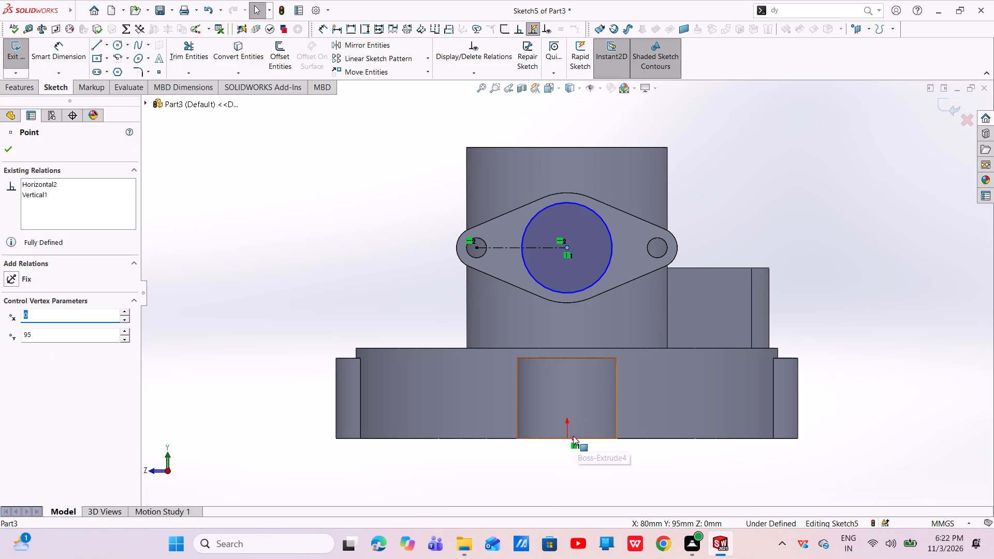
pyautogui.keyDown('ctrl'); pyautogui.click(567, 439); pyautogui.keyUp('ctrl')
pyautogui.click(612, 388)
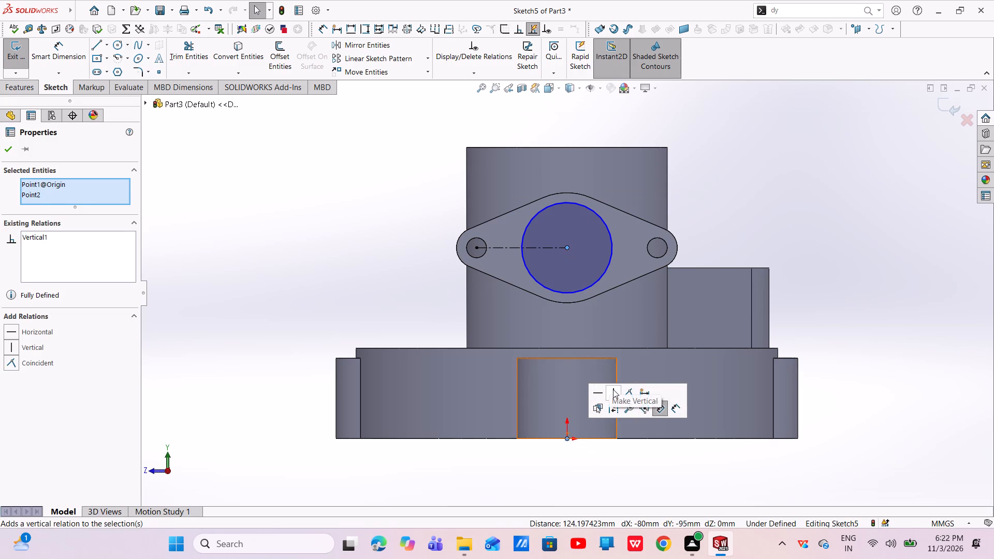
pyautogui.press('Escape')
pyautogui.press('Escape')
# Add a 45 mm diameter dimension to the central circle on the flange.
pyautogui.click(51, 54)
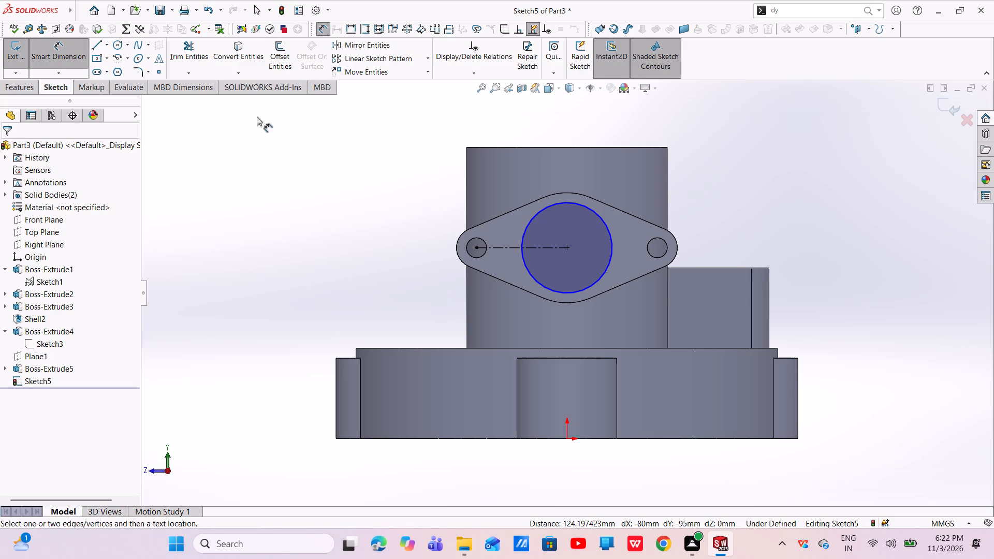
pyautogui.click(535, 278)
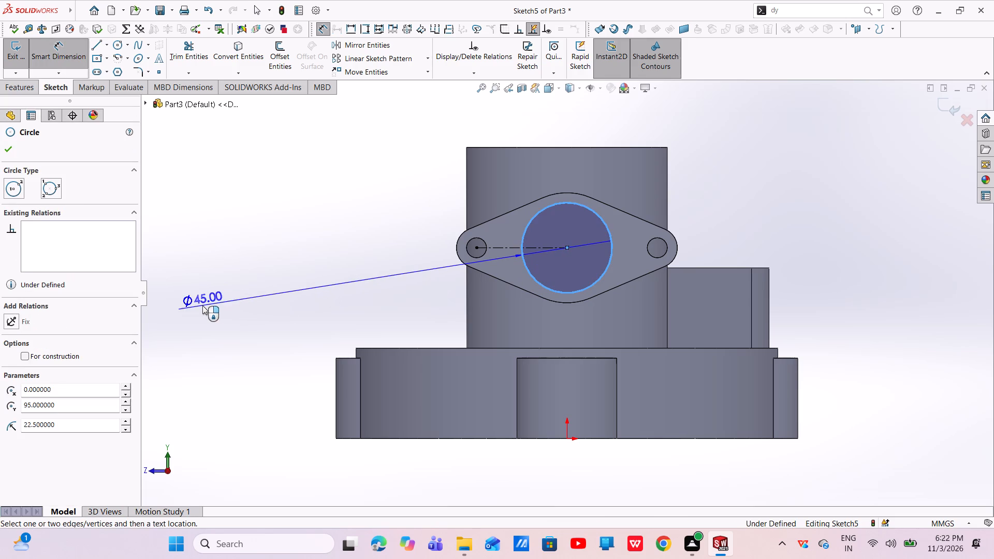
pyautogui.click(202, 305)
pyautogui.click(156, 287)
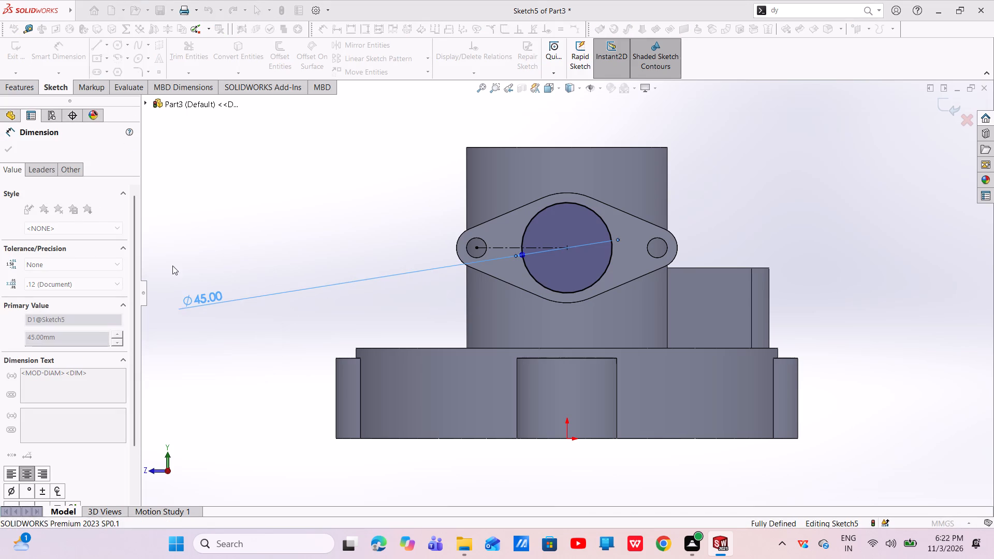
pyautogui.scroll(3, 289, 208)
pyautogui.moveTo(338, 233); pyautogui.dragTo(292, 354, button='middle')
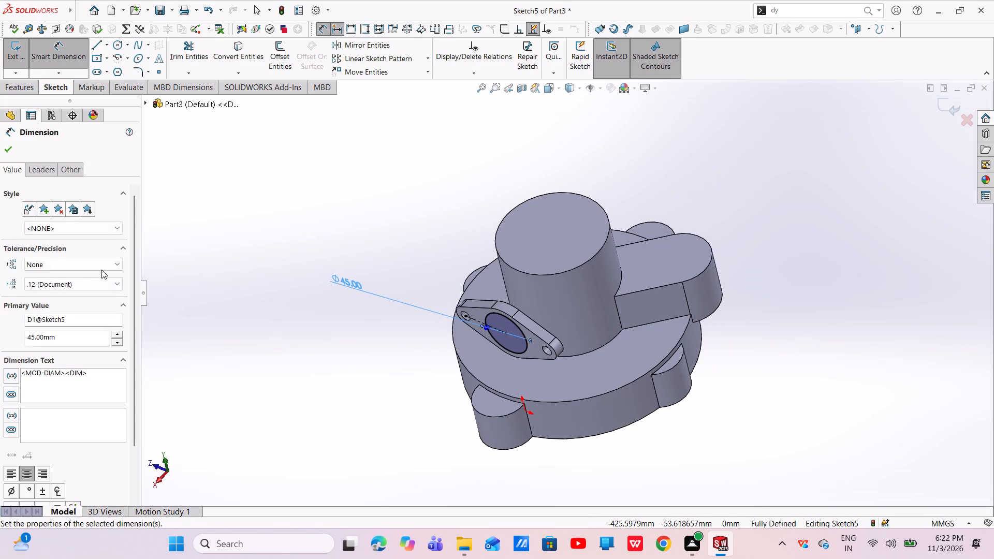
# Start a boss extrusion of the 45 mm circle, reversed towards the central cylinder, with Up To Surface on the cylinder's side face.
pyautogui.click(6, 145)
pyautogui.click(13, 89)
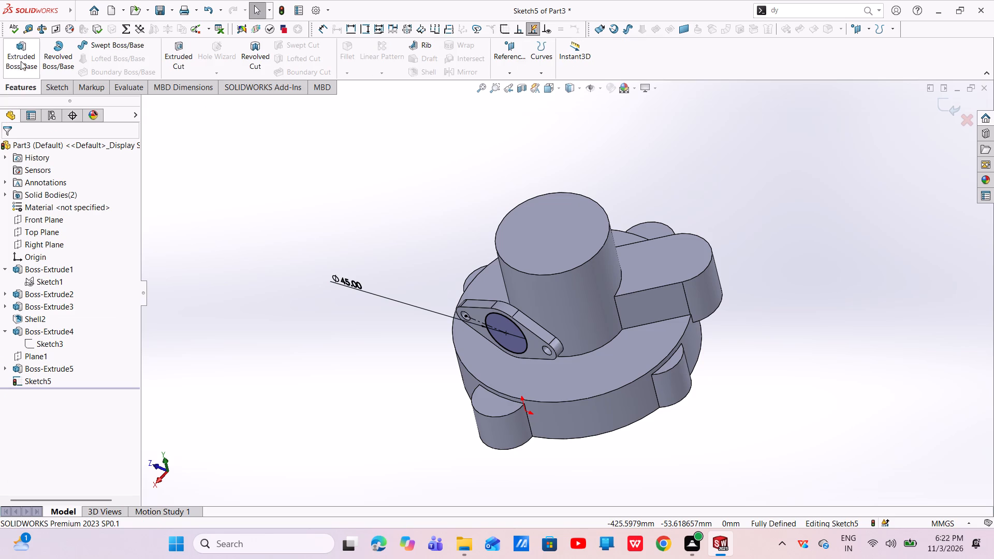
pyautogui.click(21, 61)
pyautogui.moveTo(399, 307); pyautogui.dragTo(453, 360, button='middle')
pyautogui.scroll(-1, 447, 354)
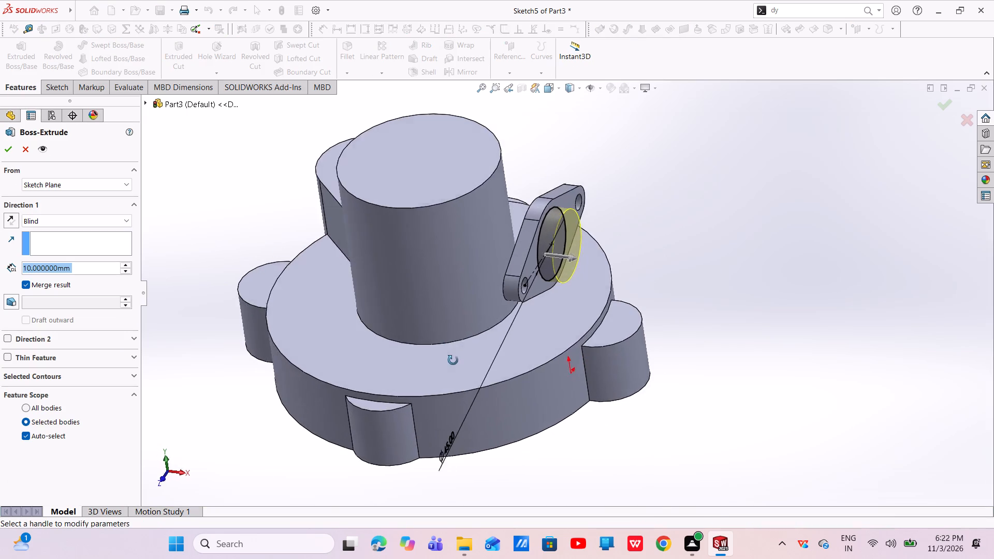
pyautogui.moveTo(453, 360); pyautogui.dragTo(453, 361, button='middle')
pyautogui.scroll(1, 453, 361)
pyautogui.click(14, 218)
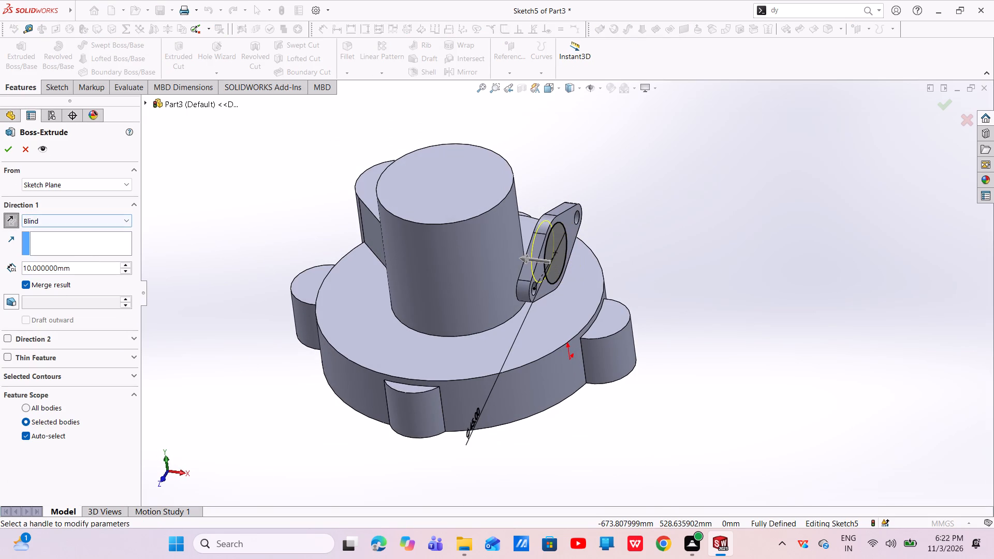
pyautogui.click(115, 218)
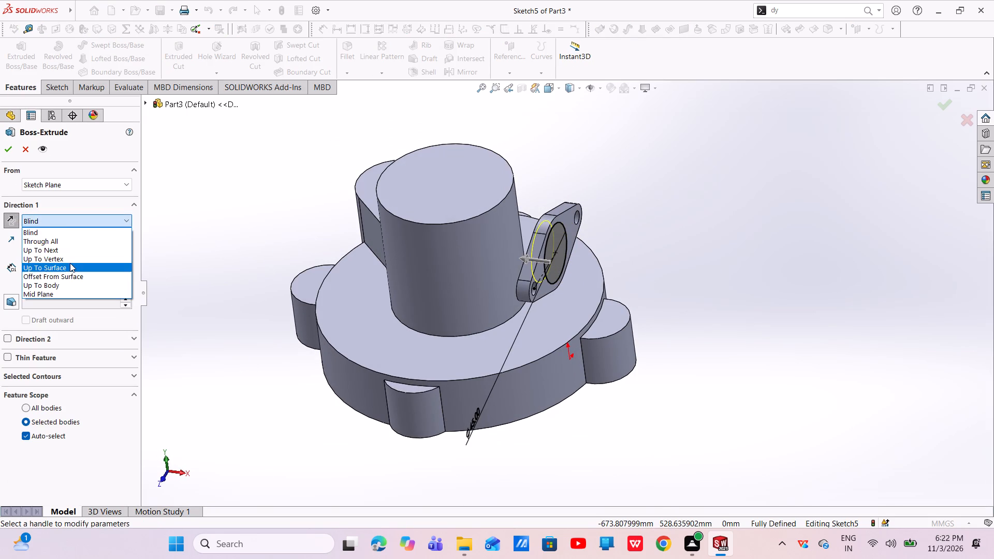
pyautogui.click(69, 263)
pyautogui.click(516, 237)
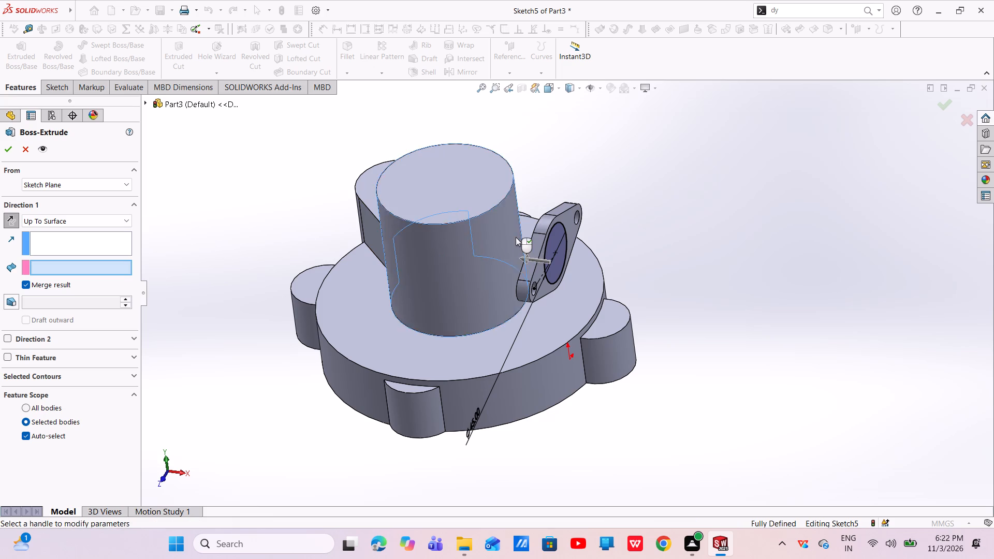
pyautogui.moveTo(412, 273); pyautogui.dragTo(527, 239, button='middle')
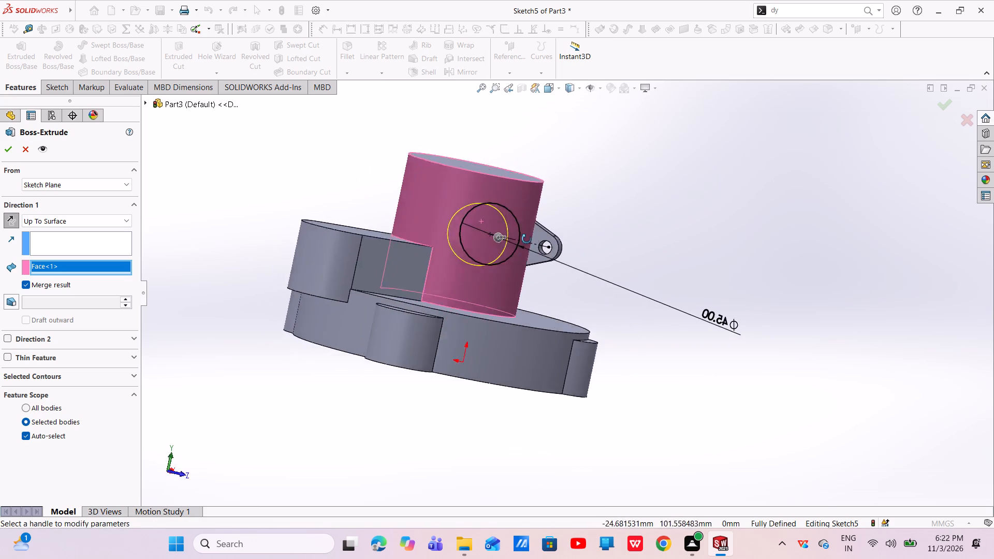
pyautogui.moveTo(527, 239); pyautogui.dragTo(438, 321, button='middle')
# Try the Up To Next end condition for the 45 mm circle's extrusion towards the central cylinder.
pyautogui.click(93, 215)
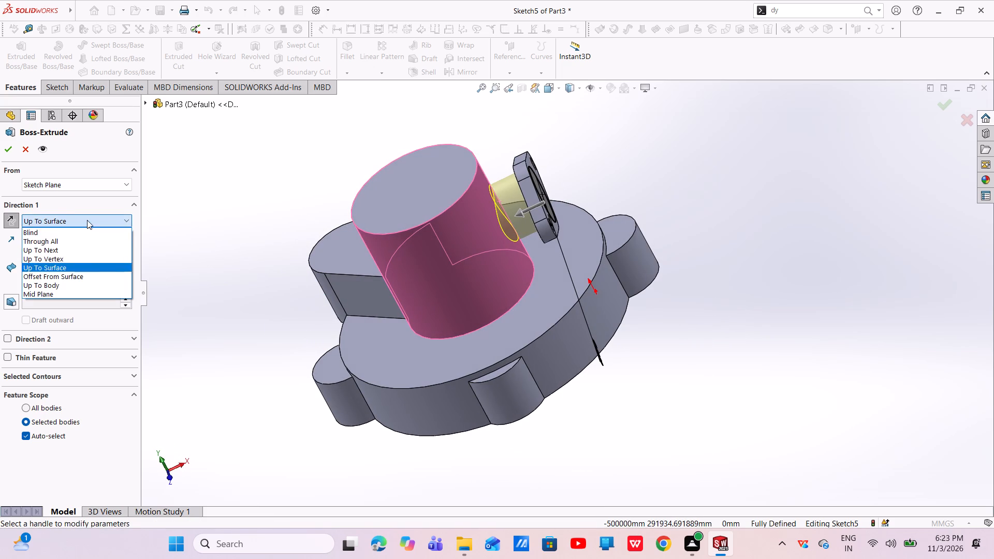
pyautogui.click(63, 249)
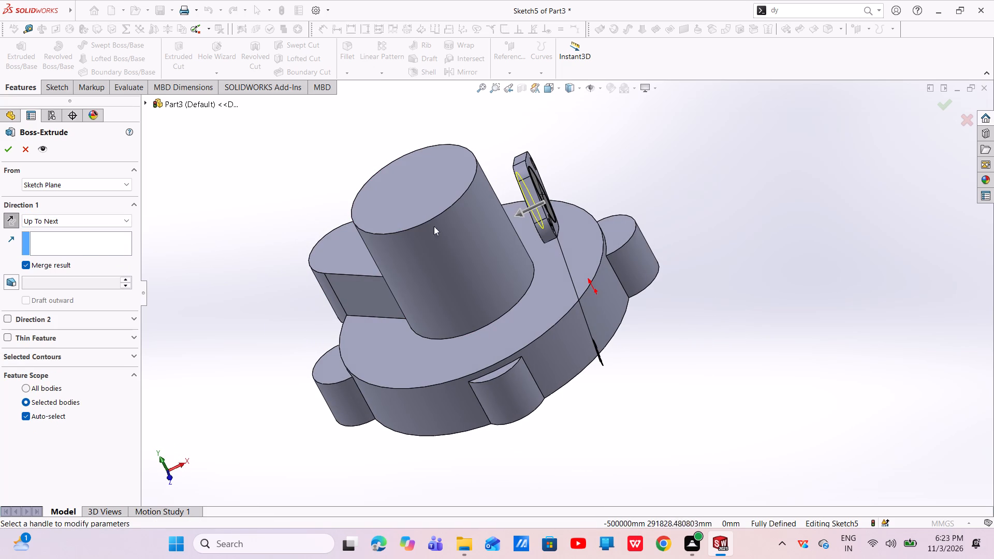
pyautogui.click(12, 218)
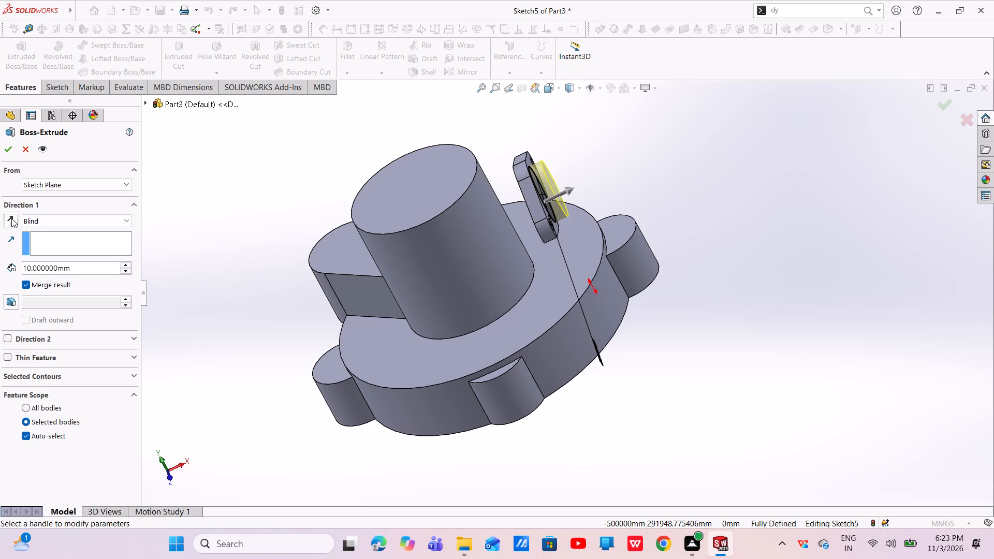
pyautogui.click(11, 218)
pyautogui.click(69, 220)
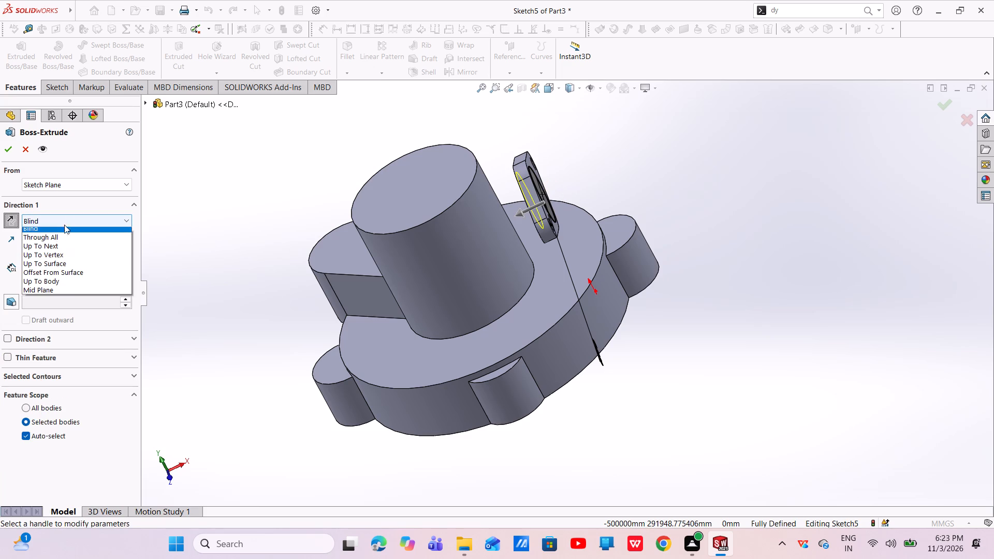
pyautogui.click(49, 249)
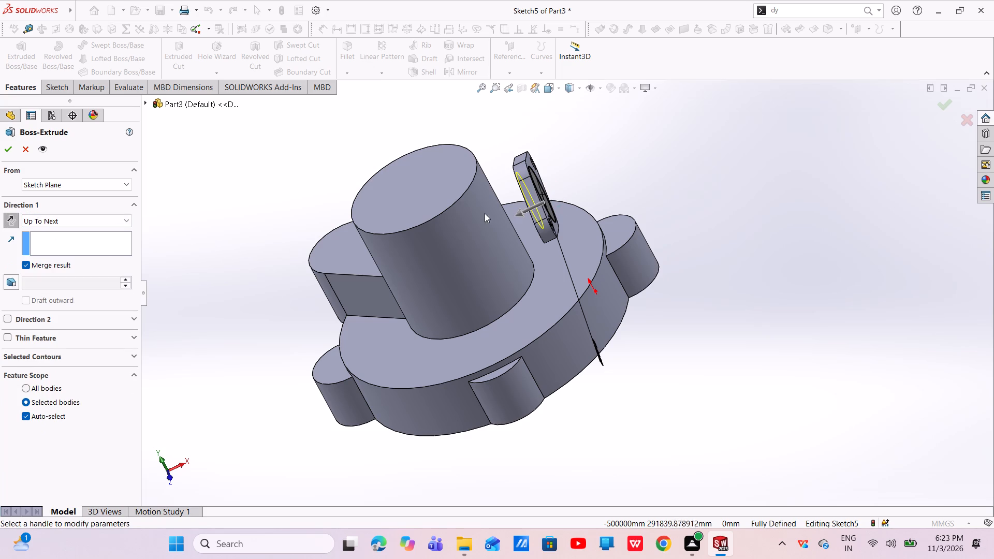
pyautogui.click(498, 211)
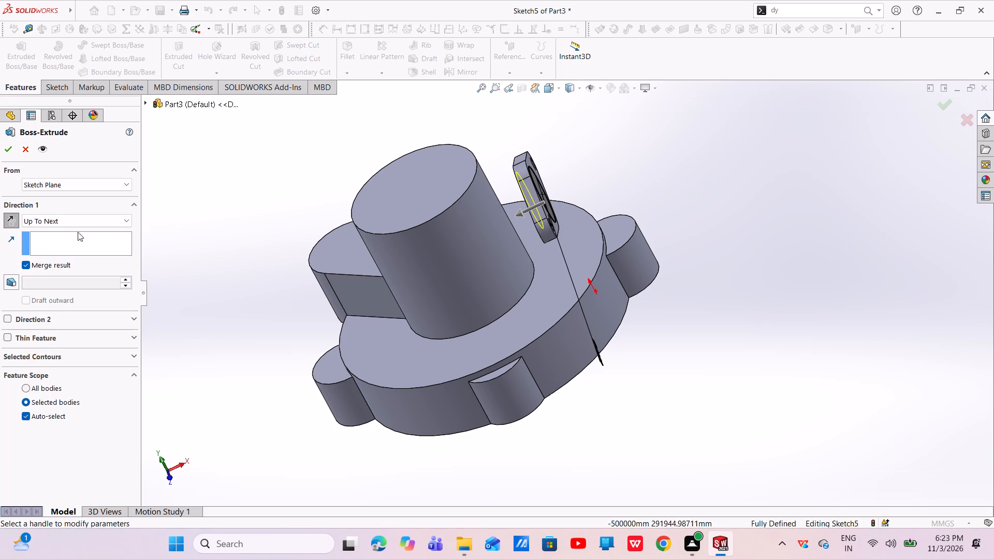
# Set the circle's extrusion to Up To Surface at the central cylinder's side face and complete the boss.
pyautogui.click(72, 216)
pyautogui.click(72, 263)
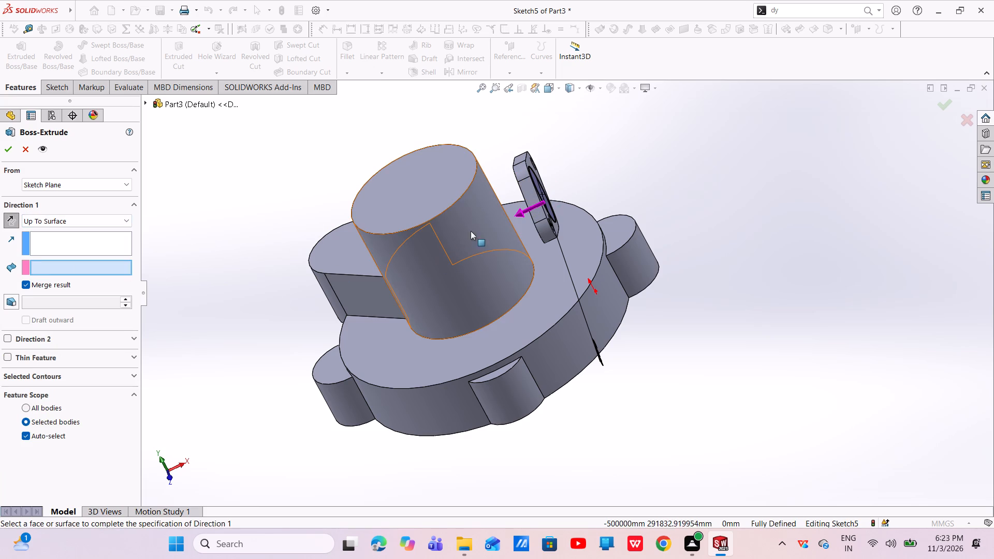
pyautogui.click(488, 212)
pyautogui.moveTo(488, 251); pyautogui.dragTo(516, 172, button='middle')
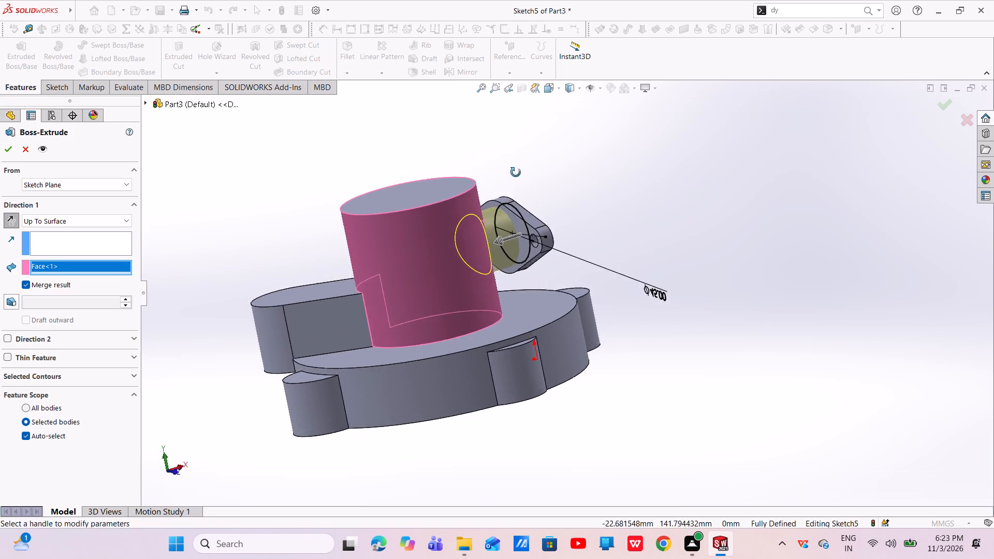
pyautogui.moveTo(516, 172); pyautogui.dragTo(394, 311, button='middle')
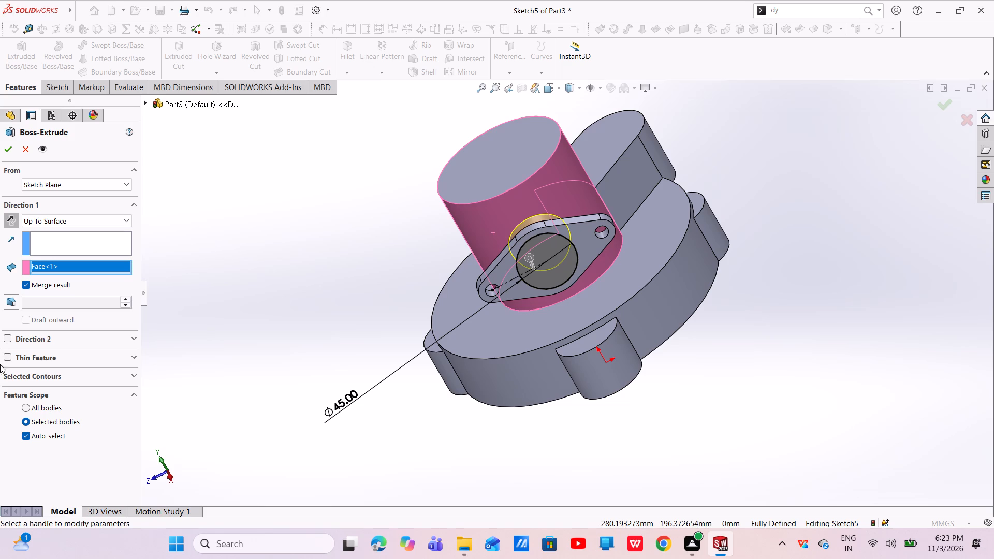
pyautogui.click(7, 151)
# Examine the connection between the two-hole flange and the central cylinder from different sides.
pyautogui.scroll(-1, 577, 270)
pyautogui.moveTo(577, 270); pyautogui.dragTo(684, 217, button='middle')
pyautogui.scroll(-1, 592, 223)
pyautogui.scroll(1, 592, 223)
pyautogui.scroll(-3, 592, 224)
pyautogui.scroll(4, 579, 253)
pyautogui.moveTo(607, 307); pyautogui.dragTo(606, 307, button='middle')
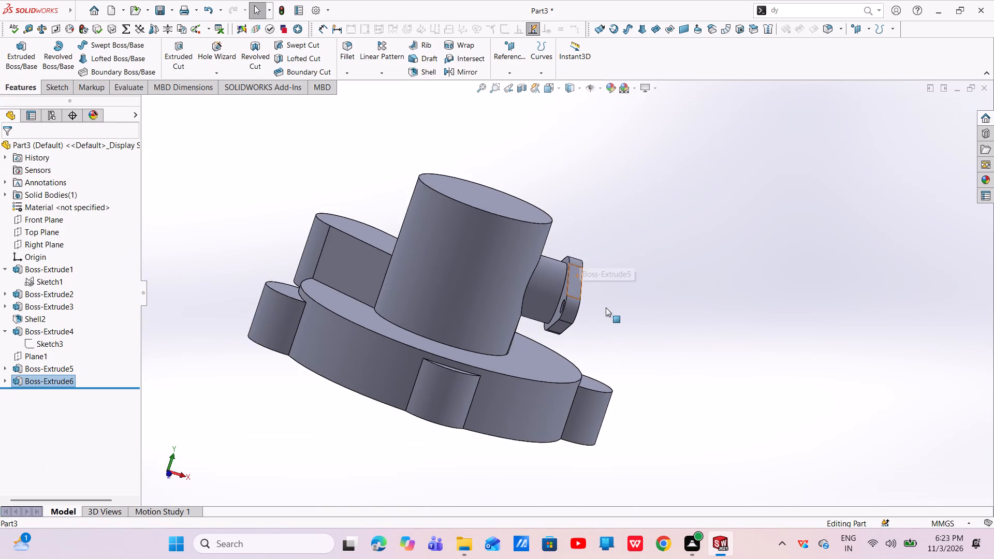
pyautogui.moveTo(606, 307); pyautogui.dragTo(560, 313, button='middle')
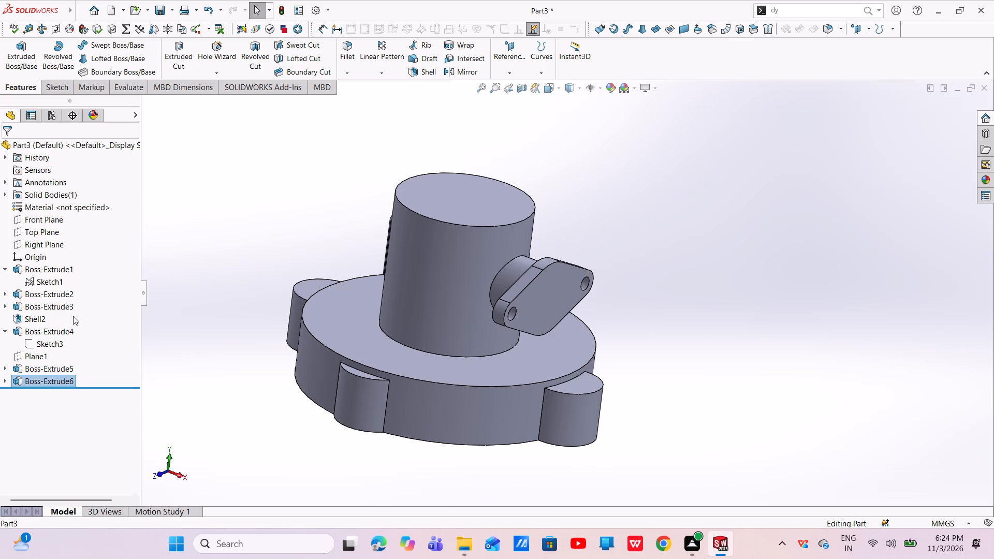
# Edit the extrusion of the four corner bosses (Boss-Extrude4) so it ends Up To Surface at the disc's top face.
pyautogui.click(28, 290)
pyautogui.click(33, 306)
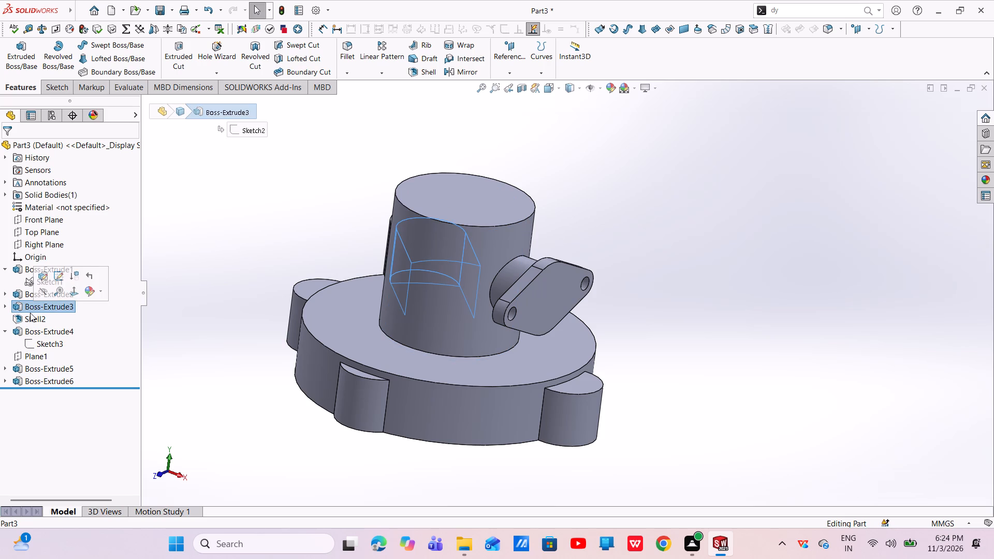
pyautogui.click(29, 316)
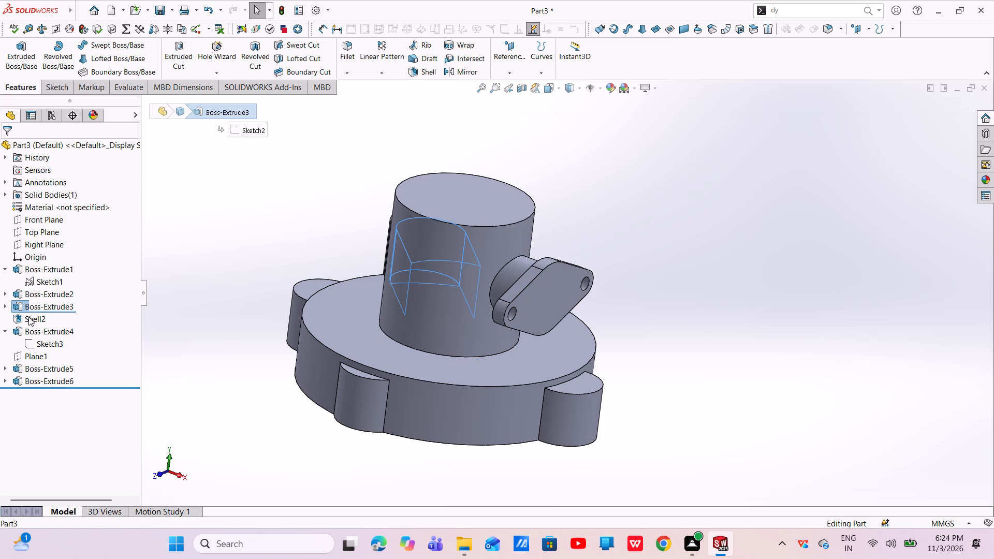
pyautogui.click(28, 317)
pyautogui.click(95, 324)
pyautogui.click(40, 329)
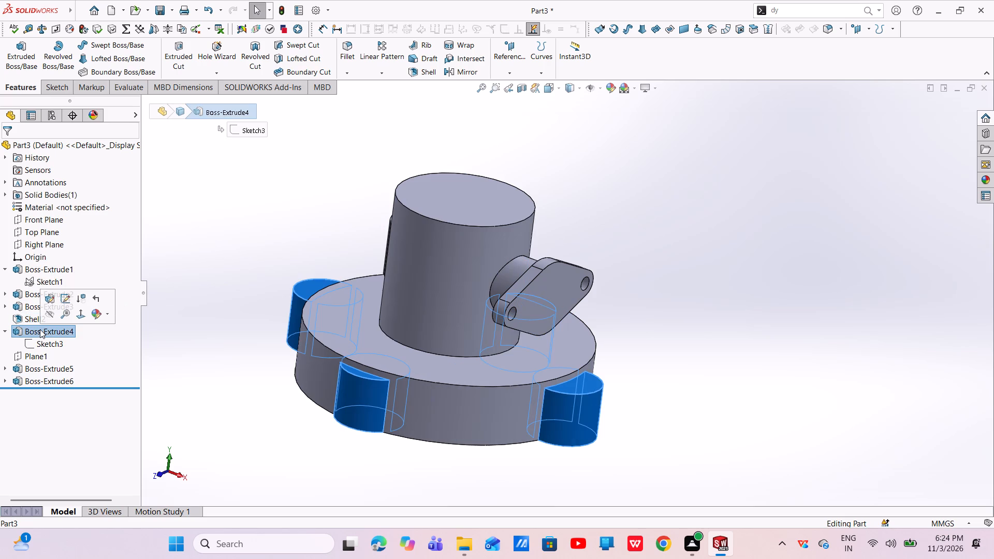
pyautogui.click(53, 301)
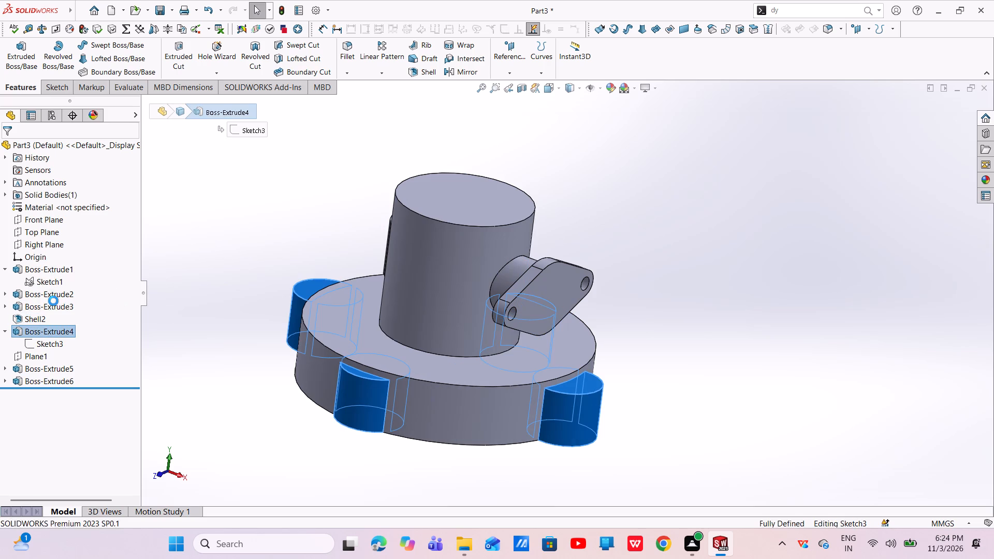
pyautogui.click(79, 227)
pyautogui.click(84, 217)
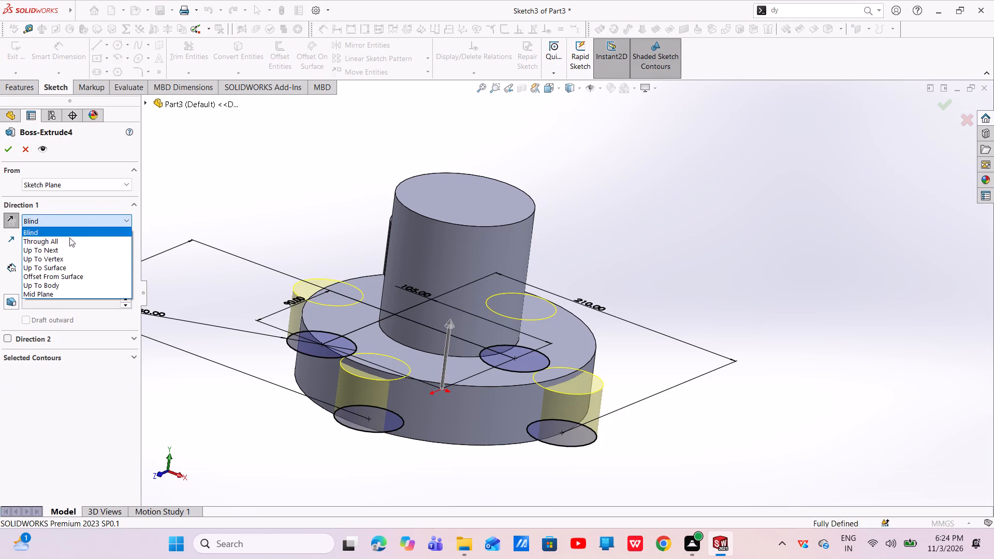
pyautogui.click(63, 265)
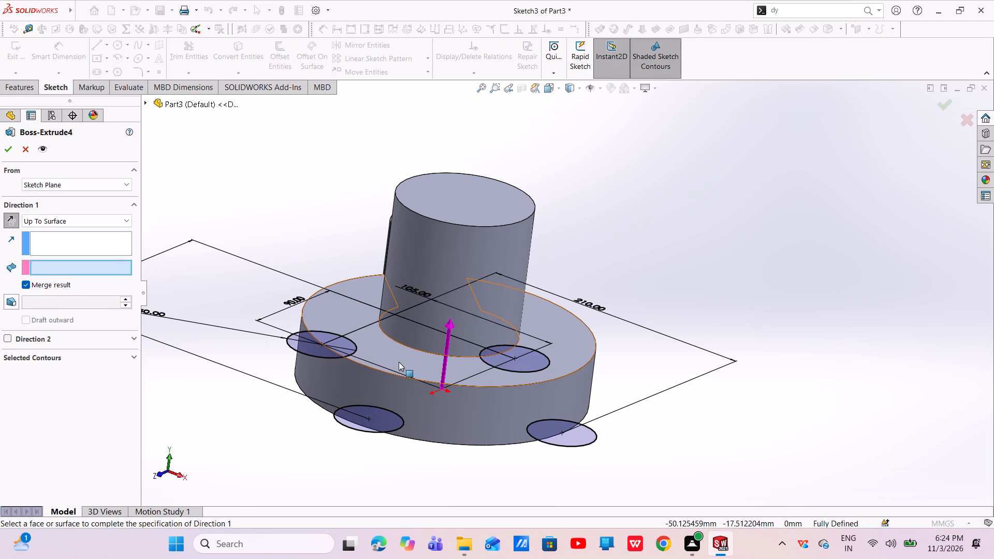
pyautogui.click(397, 363)
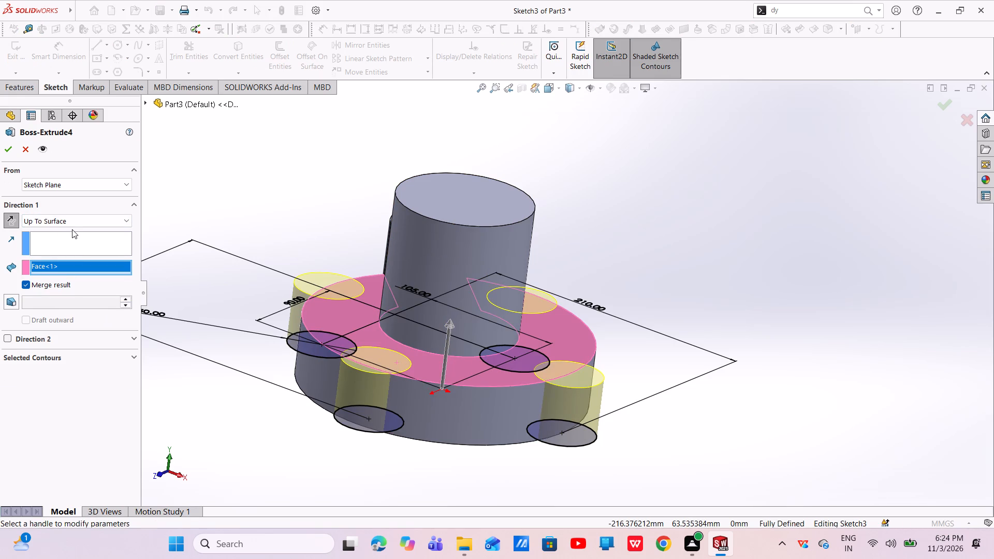
pyautogui.click(3, 150)
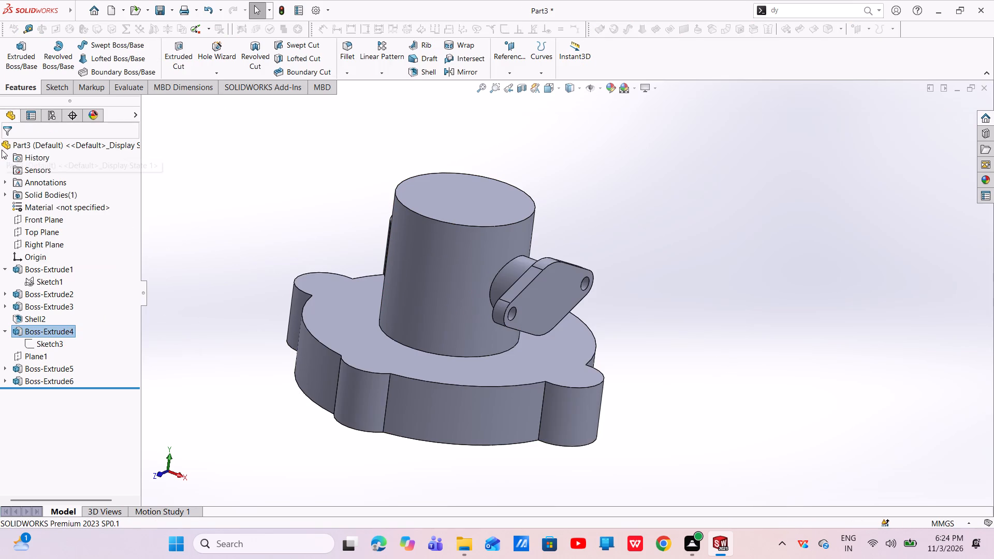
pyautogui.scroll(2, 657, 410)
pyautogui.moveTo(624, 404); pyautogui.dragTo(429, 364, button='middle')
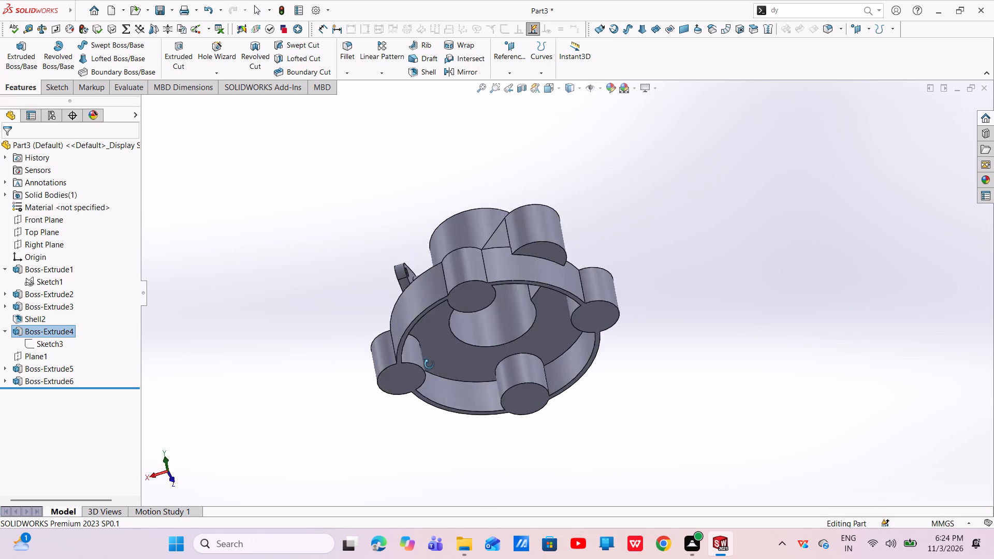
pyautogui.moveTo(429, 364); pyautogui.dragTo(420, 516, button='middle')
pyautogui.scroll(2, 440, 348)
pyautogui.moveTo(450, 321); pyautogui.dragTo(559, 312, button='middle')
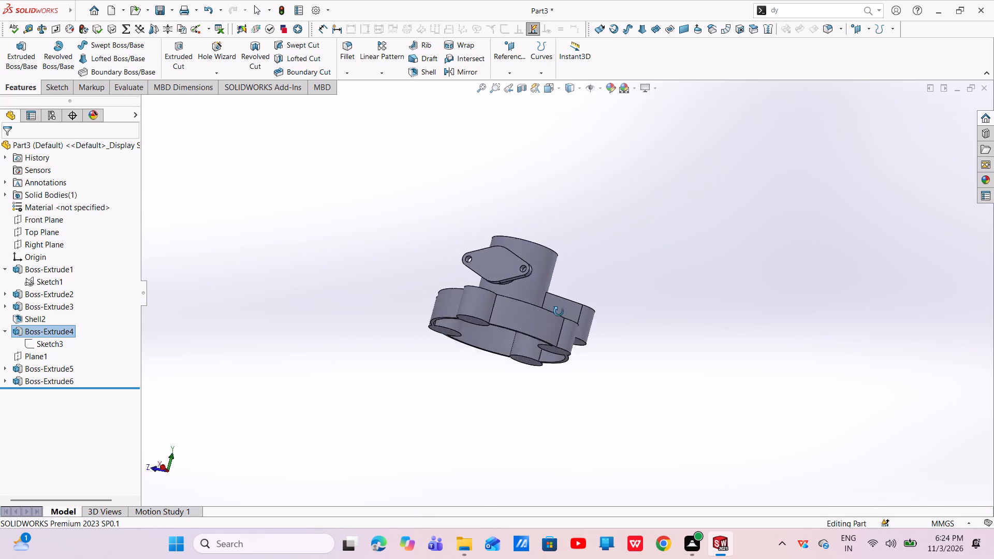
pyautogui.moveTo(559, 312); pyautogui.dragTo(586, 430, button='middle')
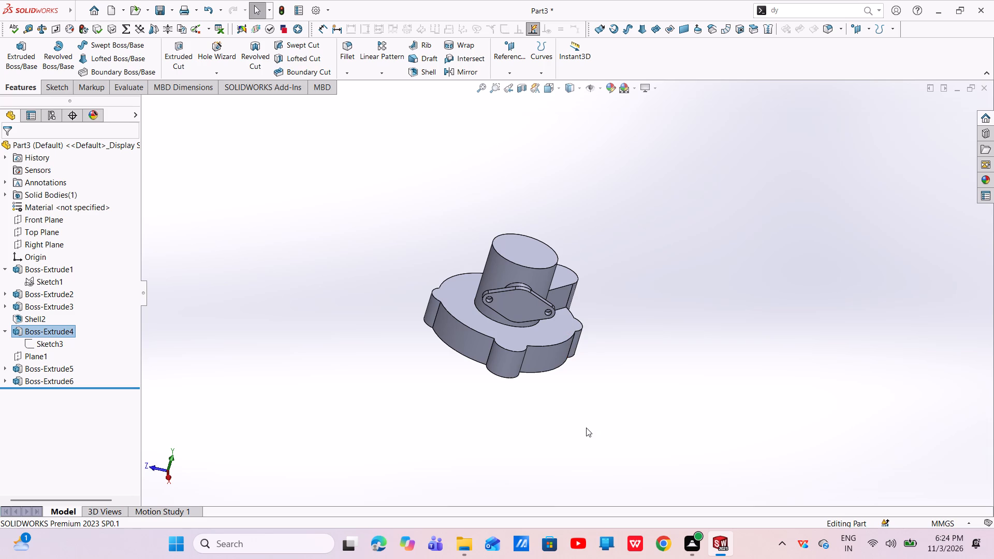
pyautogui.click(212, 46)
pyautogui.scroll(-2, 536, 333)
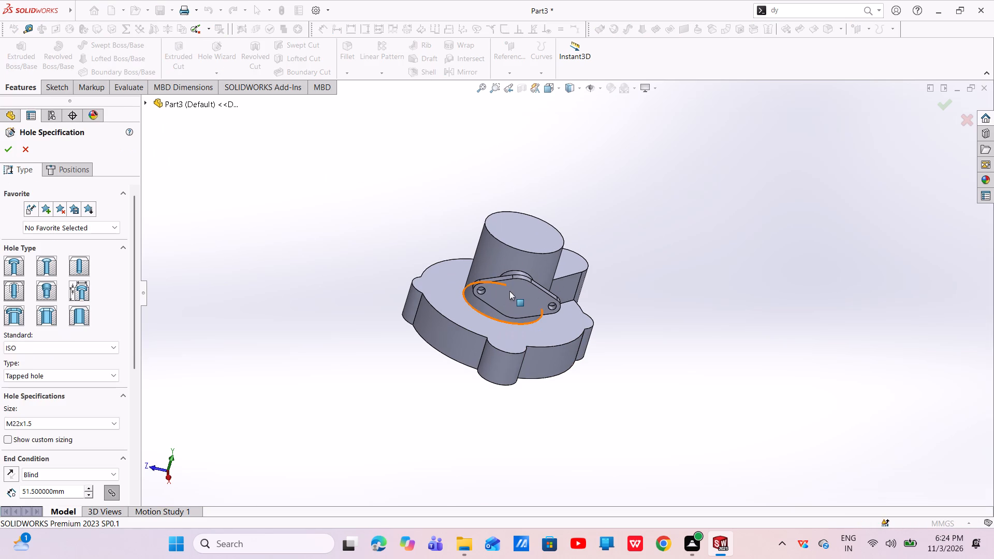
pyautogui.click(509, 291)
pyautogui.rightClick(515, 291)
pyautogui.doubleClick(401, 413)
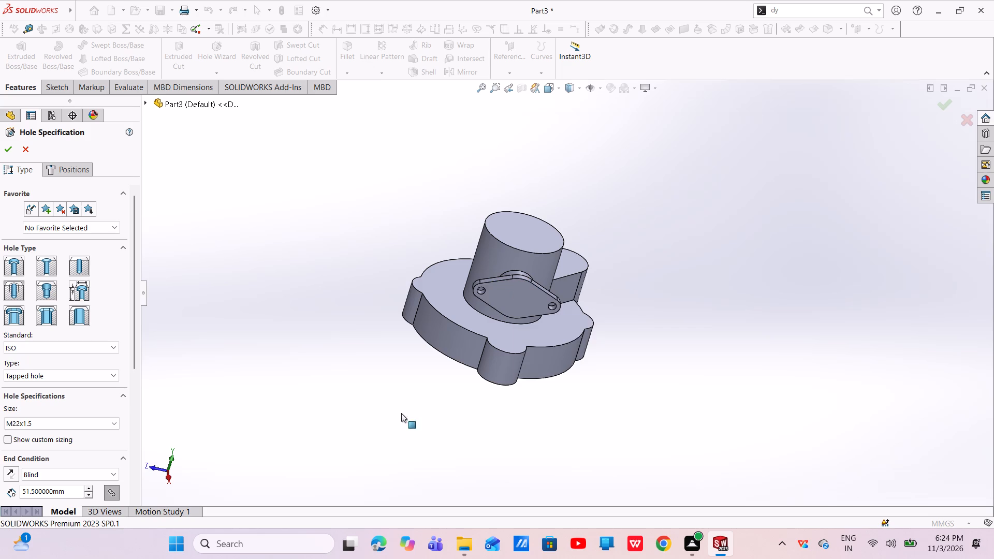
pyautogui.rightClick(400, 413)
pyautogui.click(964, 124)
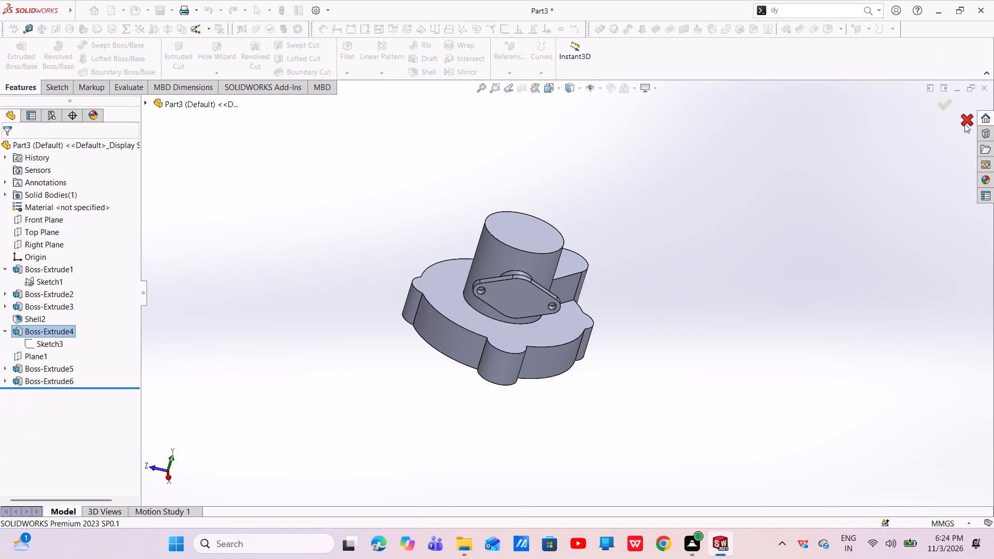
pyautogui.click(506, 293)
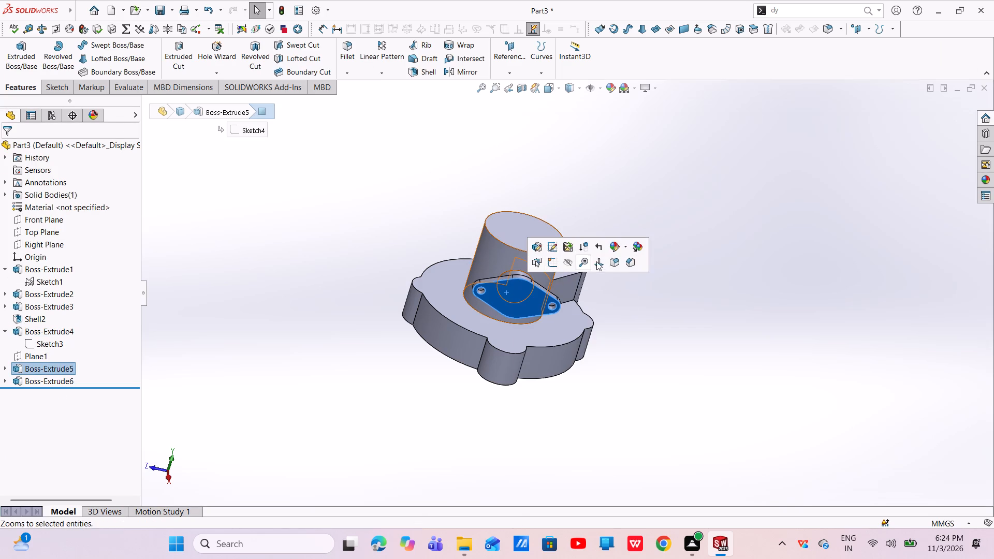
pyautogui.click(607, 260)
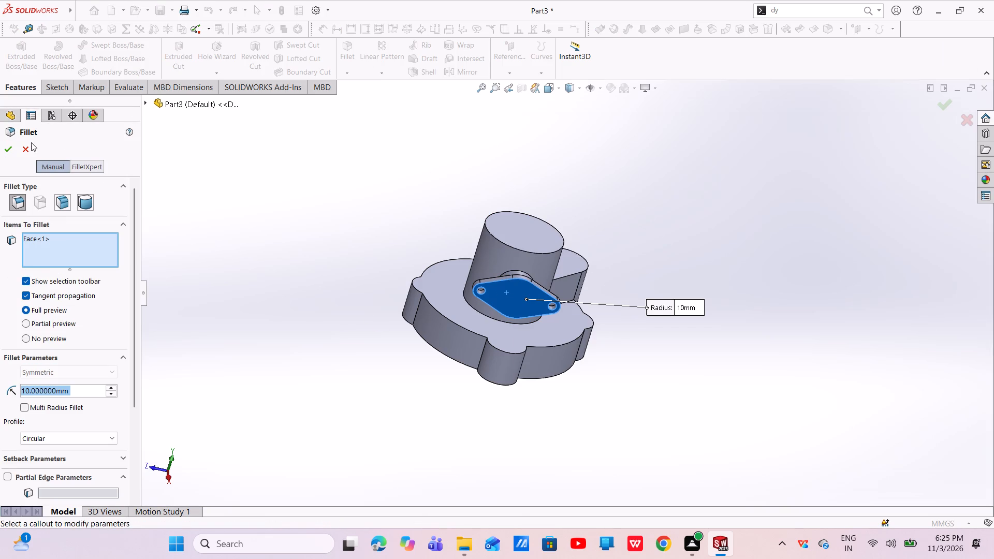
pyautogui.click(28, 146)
# Start a Hole Wizard legacy hole of the Counterbored type and set its main hole diameter to 35 mm.
pyautogui.click(505, 301)
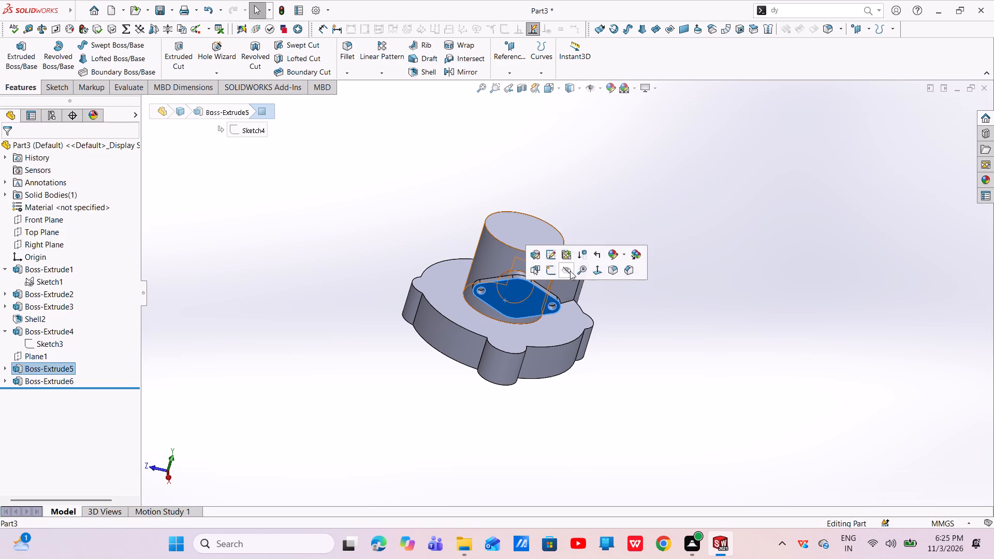
pyautogui.click(600, 270)
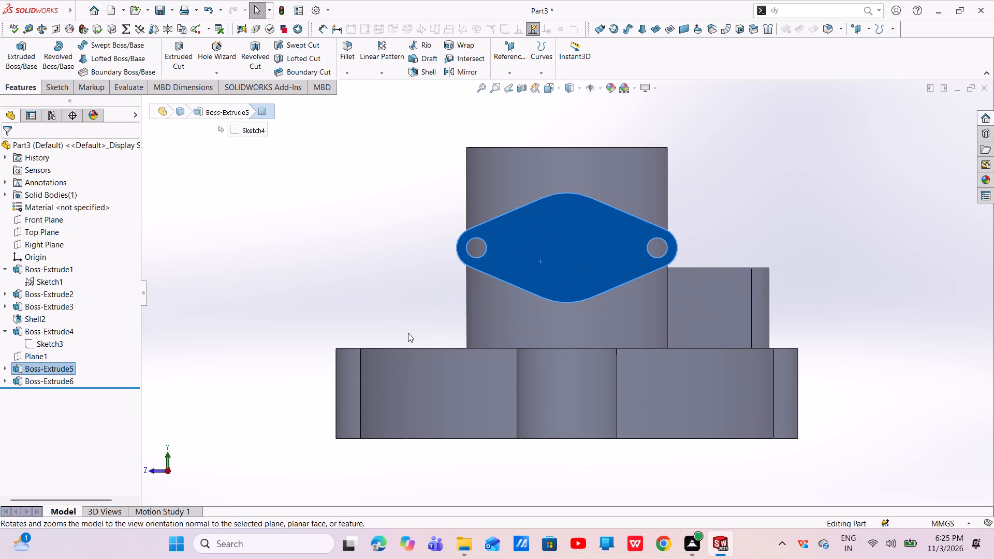
pyautogui.click(297, 306)
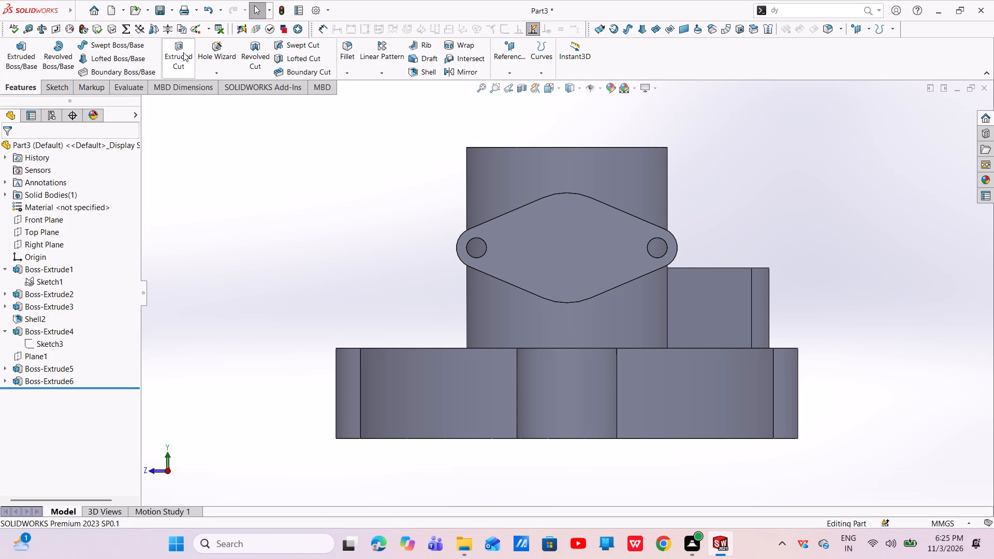
pyautogui.click(217, 53)
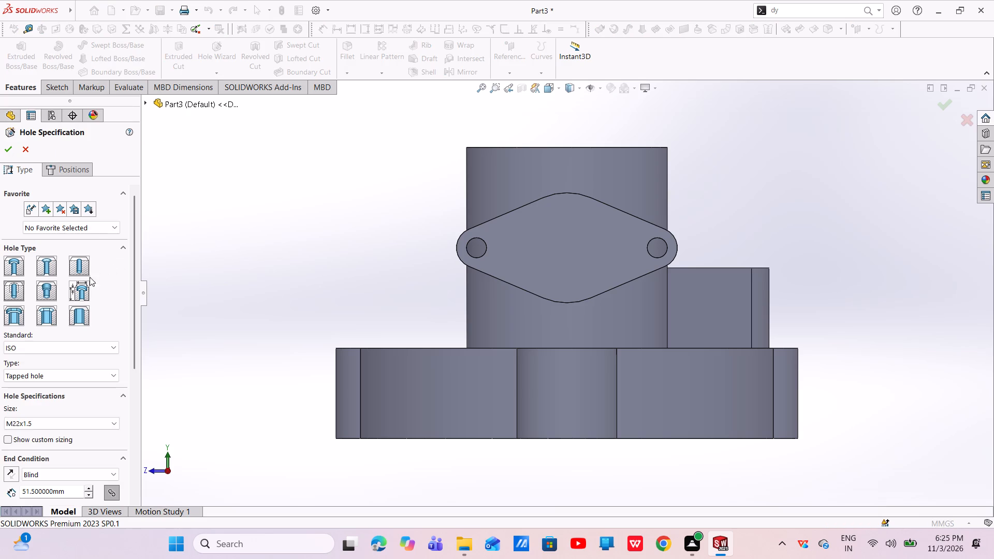
pyautogui.doubleClick(81, 291)
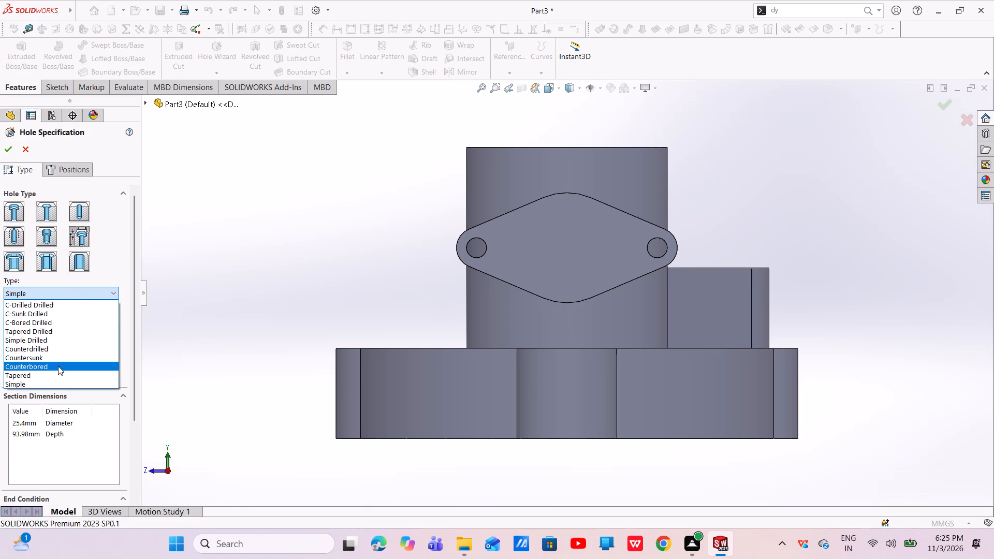
pyautogui.click(58, 366)
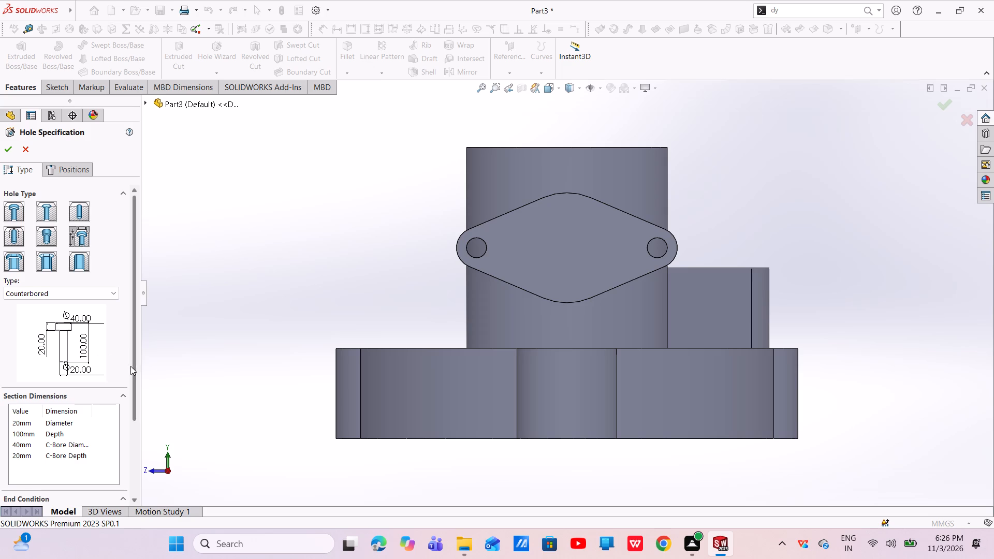
pyautogui.moveTo(133, 366); pyautogui.dragTo(141, 422)
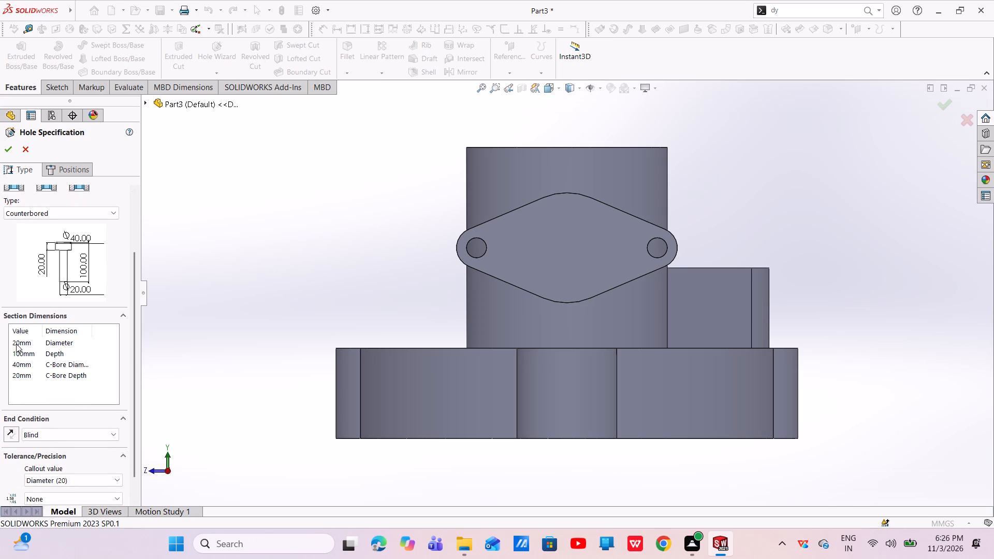
pyautogui.doubleClick(16, 344)
pyautogui.press('BackSpace')
pyautogui.write('35')
pyautogui.press('Return')
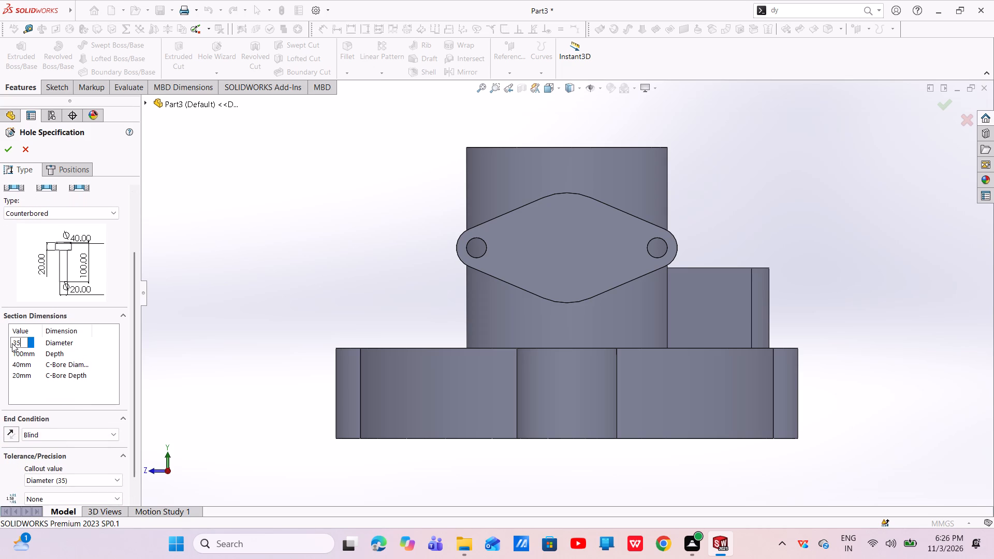
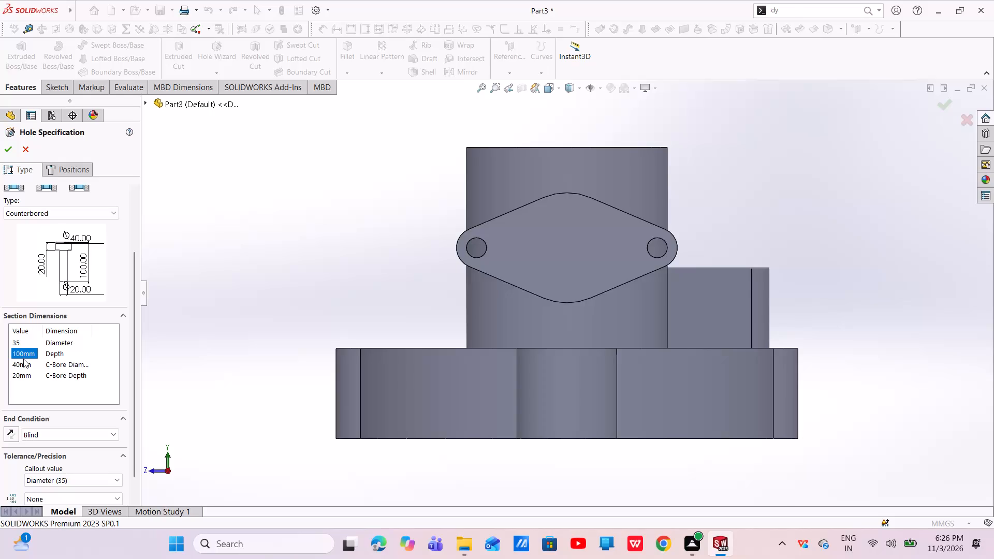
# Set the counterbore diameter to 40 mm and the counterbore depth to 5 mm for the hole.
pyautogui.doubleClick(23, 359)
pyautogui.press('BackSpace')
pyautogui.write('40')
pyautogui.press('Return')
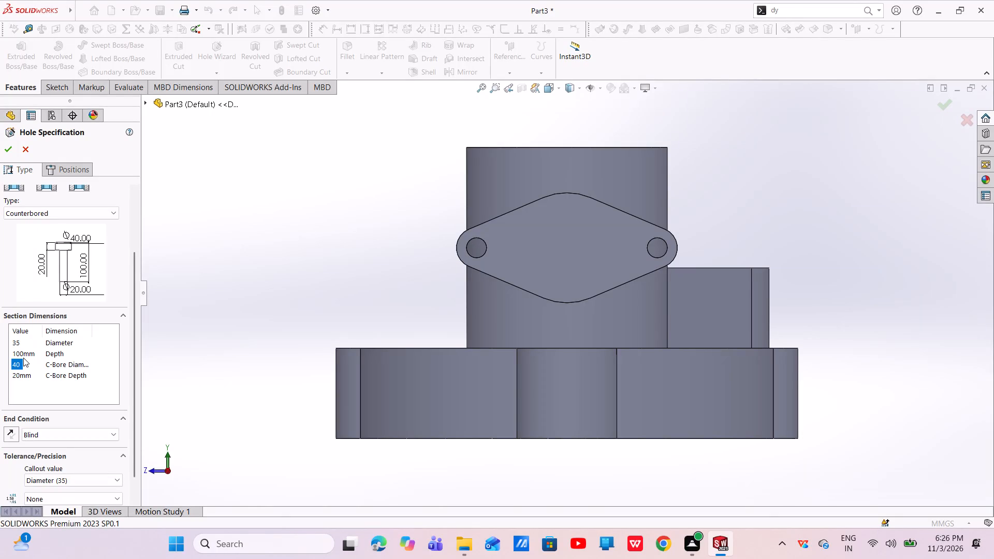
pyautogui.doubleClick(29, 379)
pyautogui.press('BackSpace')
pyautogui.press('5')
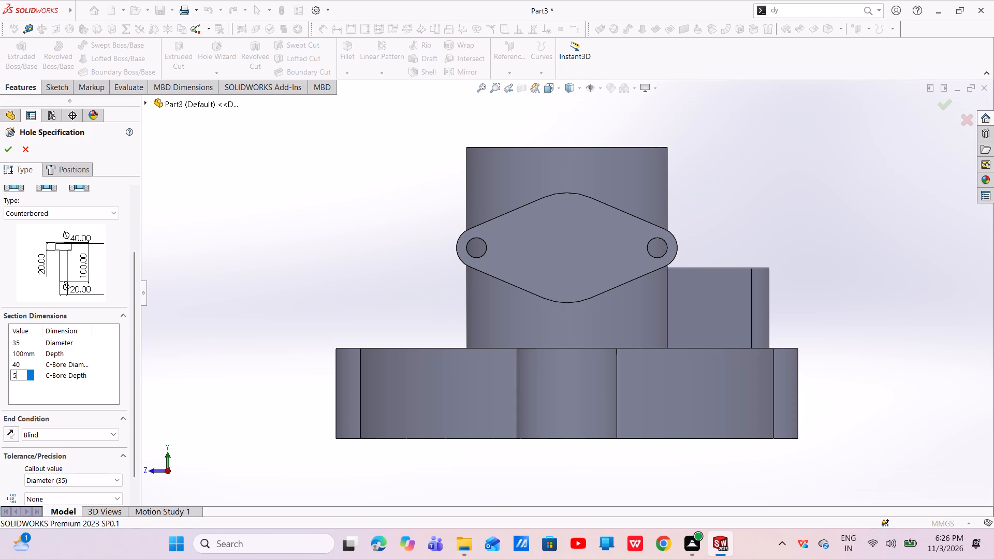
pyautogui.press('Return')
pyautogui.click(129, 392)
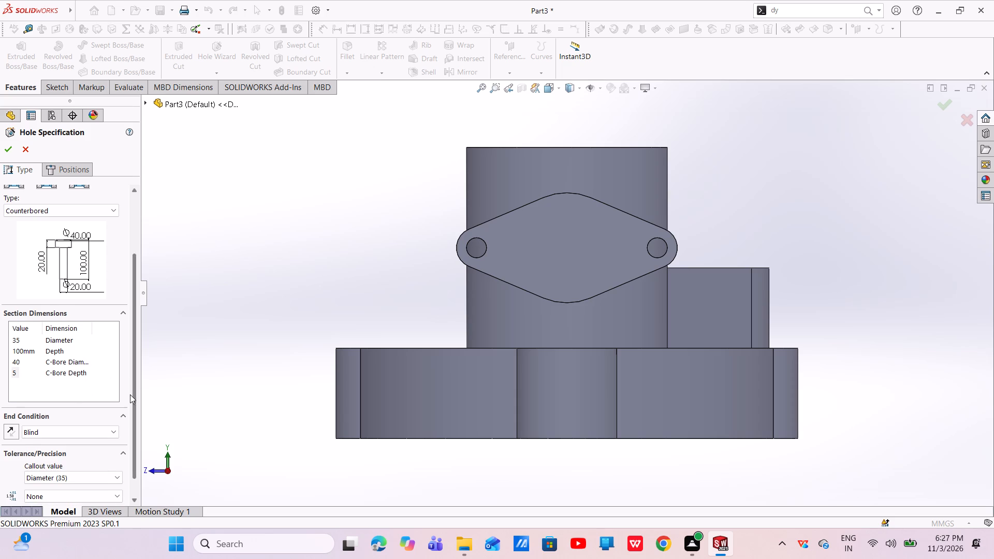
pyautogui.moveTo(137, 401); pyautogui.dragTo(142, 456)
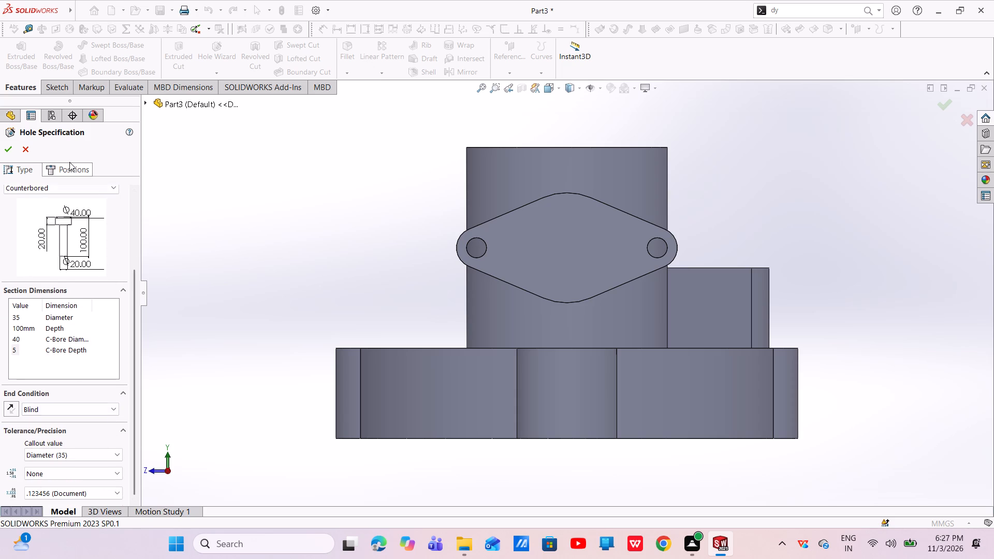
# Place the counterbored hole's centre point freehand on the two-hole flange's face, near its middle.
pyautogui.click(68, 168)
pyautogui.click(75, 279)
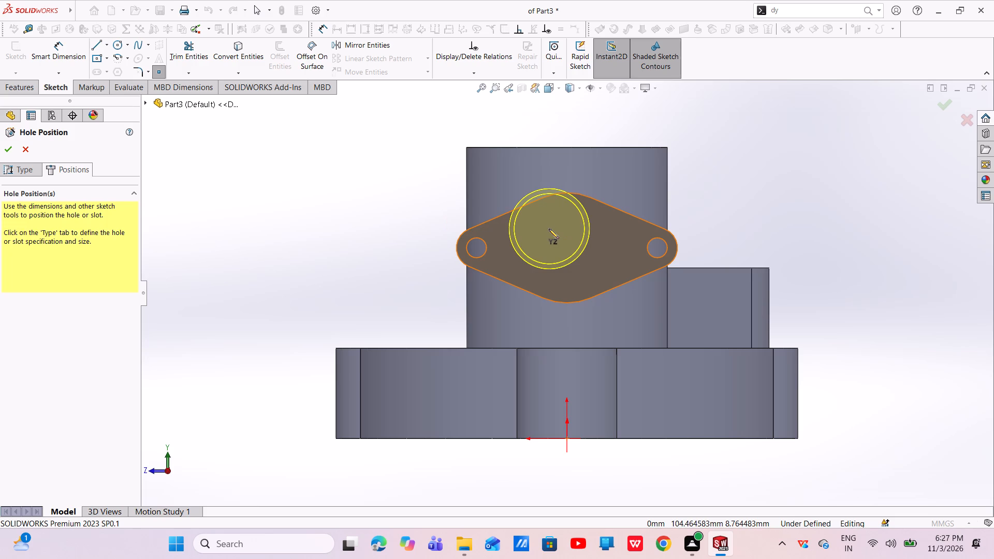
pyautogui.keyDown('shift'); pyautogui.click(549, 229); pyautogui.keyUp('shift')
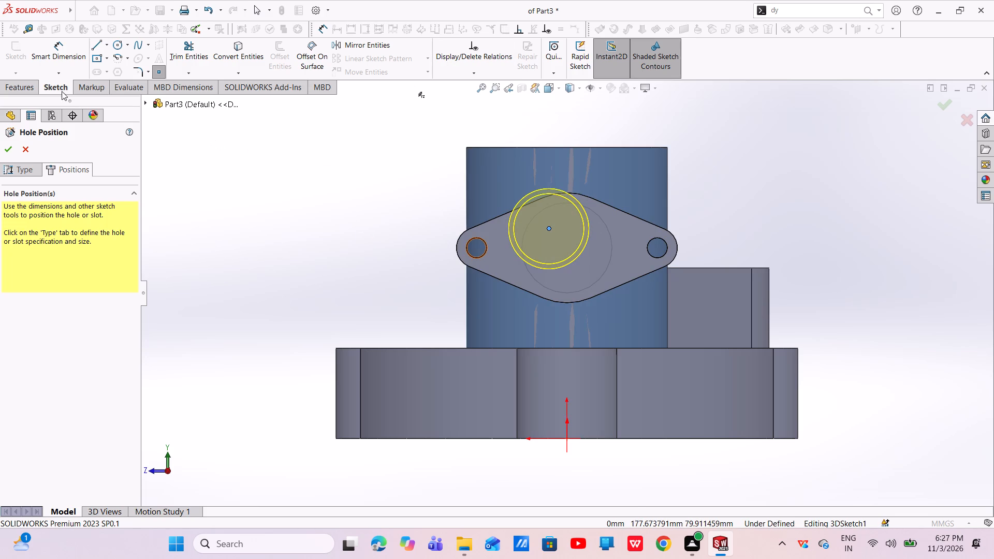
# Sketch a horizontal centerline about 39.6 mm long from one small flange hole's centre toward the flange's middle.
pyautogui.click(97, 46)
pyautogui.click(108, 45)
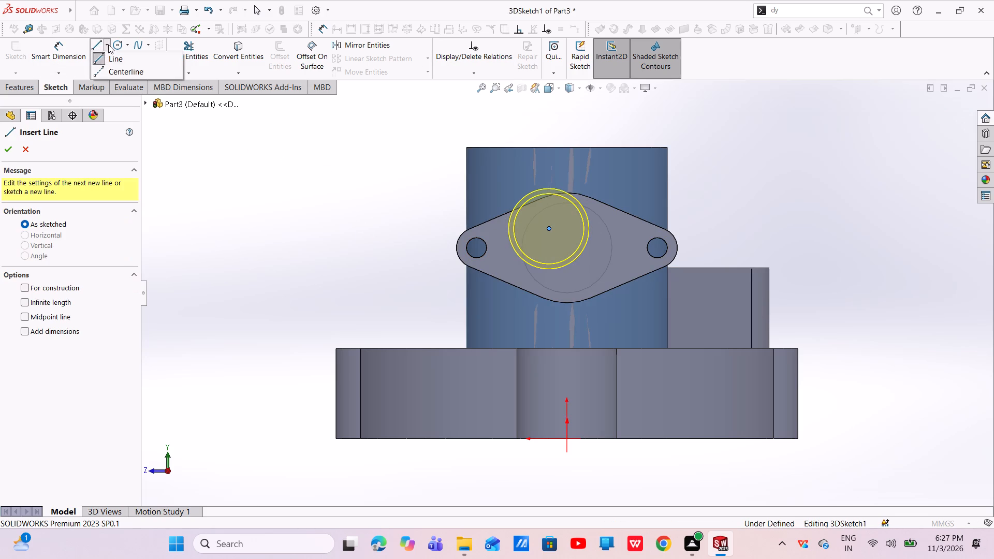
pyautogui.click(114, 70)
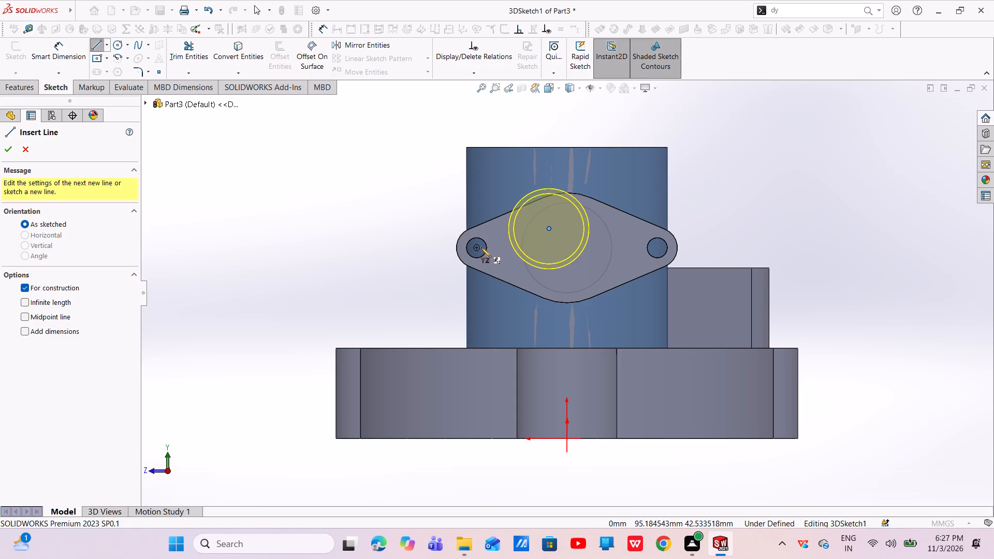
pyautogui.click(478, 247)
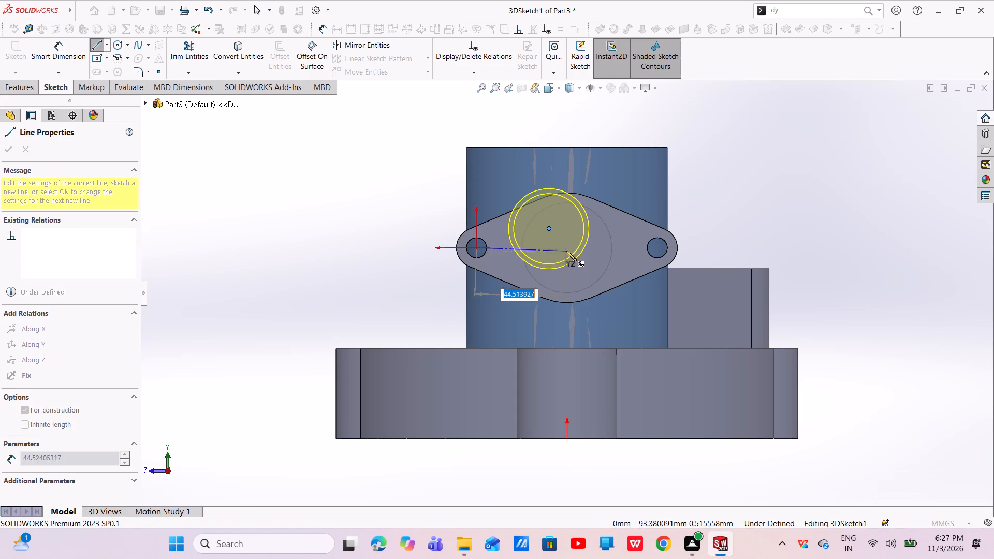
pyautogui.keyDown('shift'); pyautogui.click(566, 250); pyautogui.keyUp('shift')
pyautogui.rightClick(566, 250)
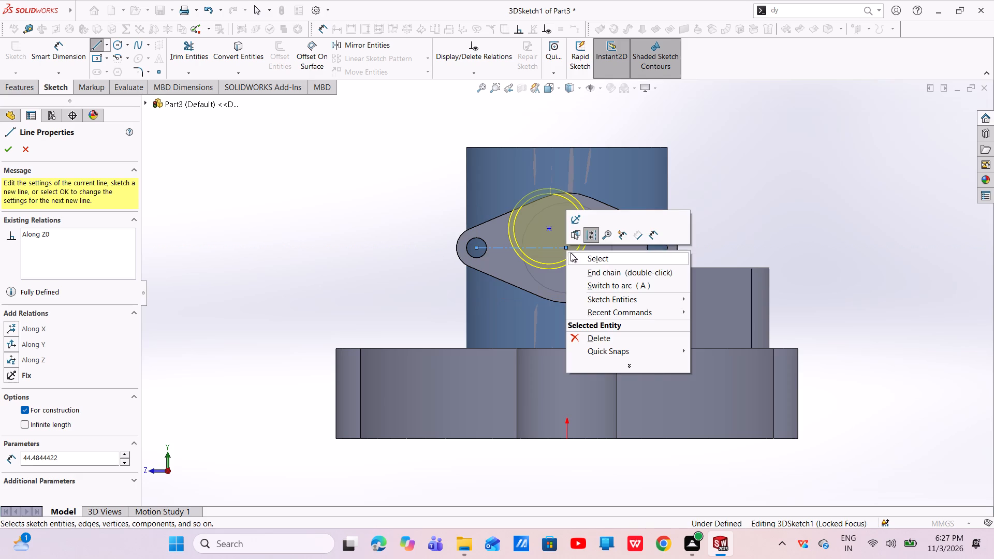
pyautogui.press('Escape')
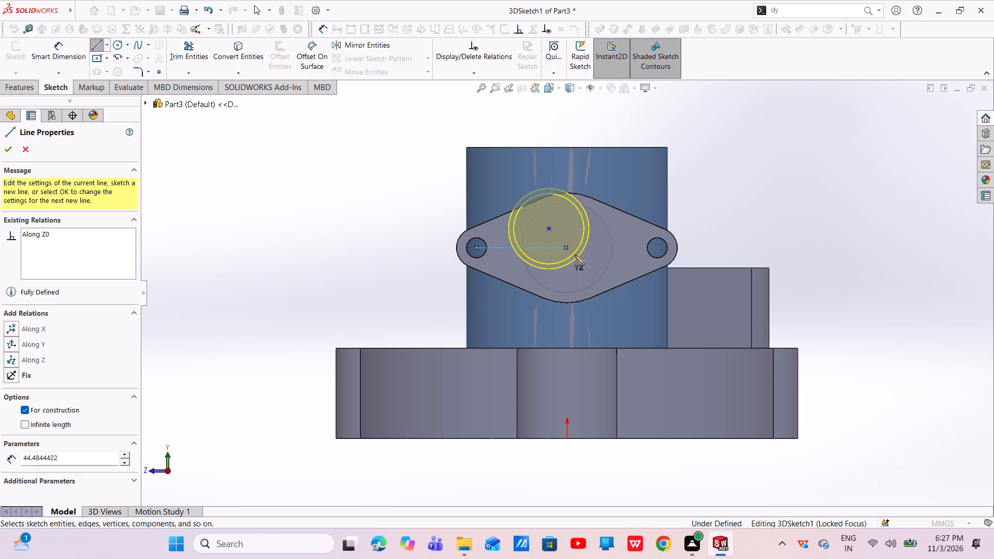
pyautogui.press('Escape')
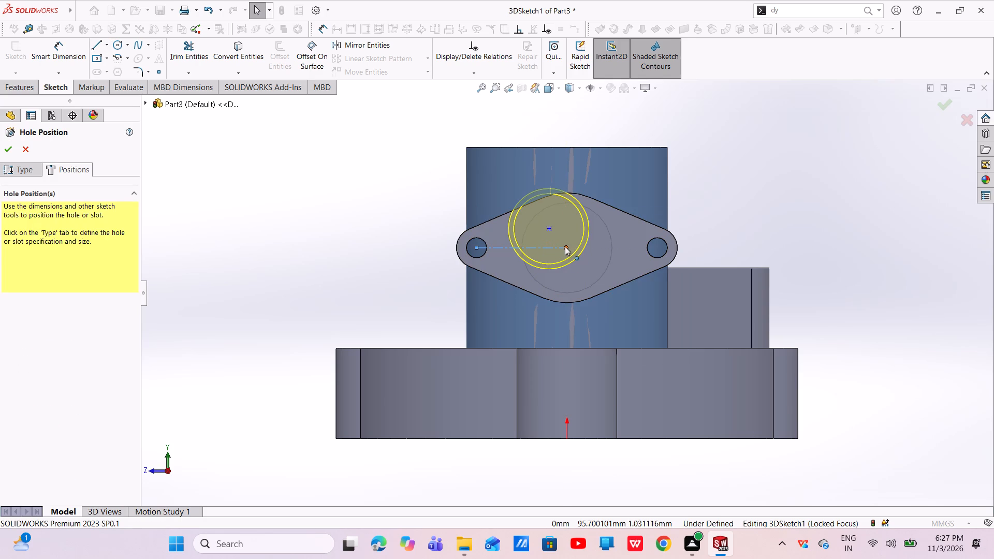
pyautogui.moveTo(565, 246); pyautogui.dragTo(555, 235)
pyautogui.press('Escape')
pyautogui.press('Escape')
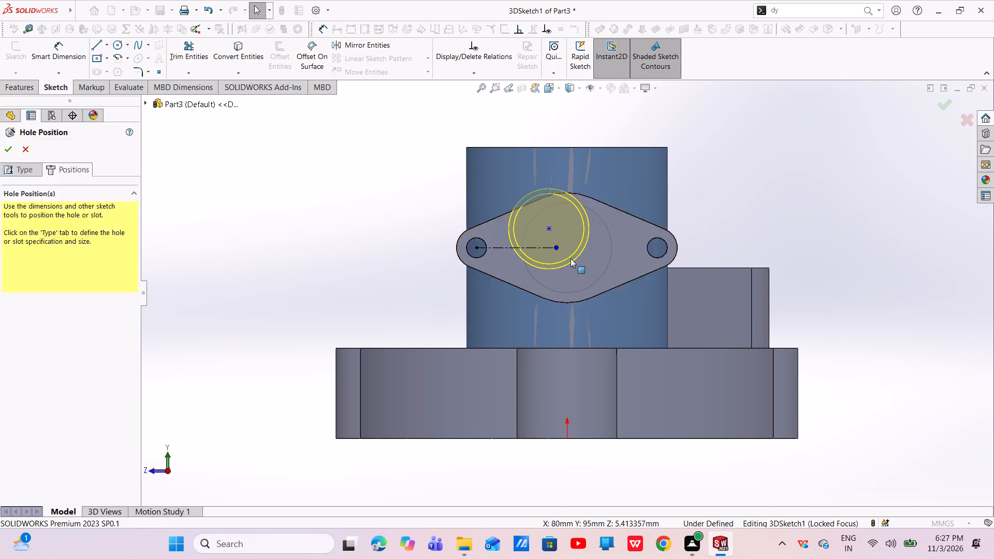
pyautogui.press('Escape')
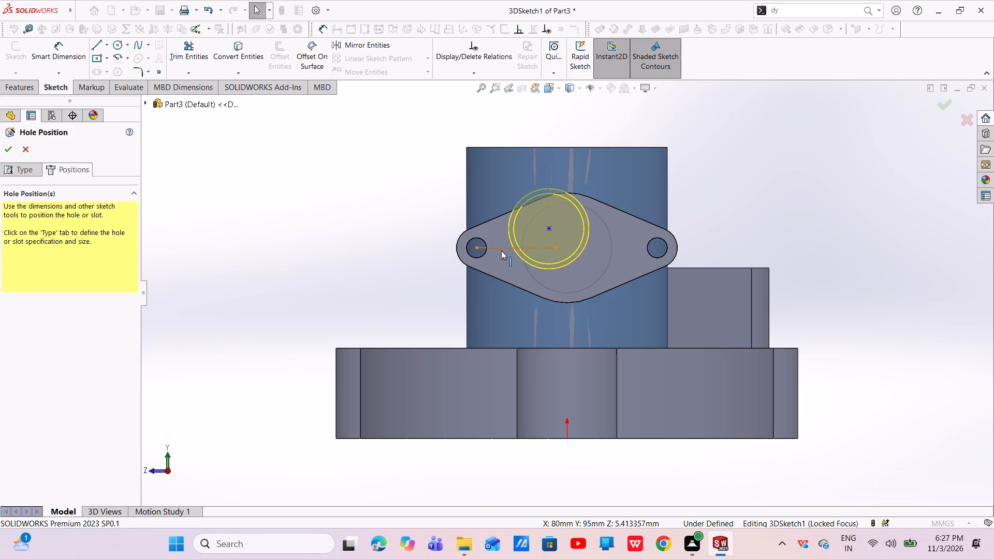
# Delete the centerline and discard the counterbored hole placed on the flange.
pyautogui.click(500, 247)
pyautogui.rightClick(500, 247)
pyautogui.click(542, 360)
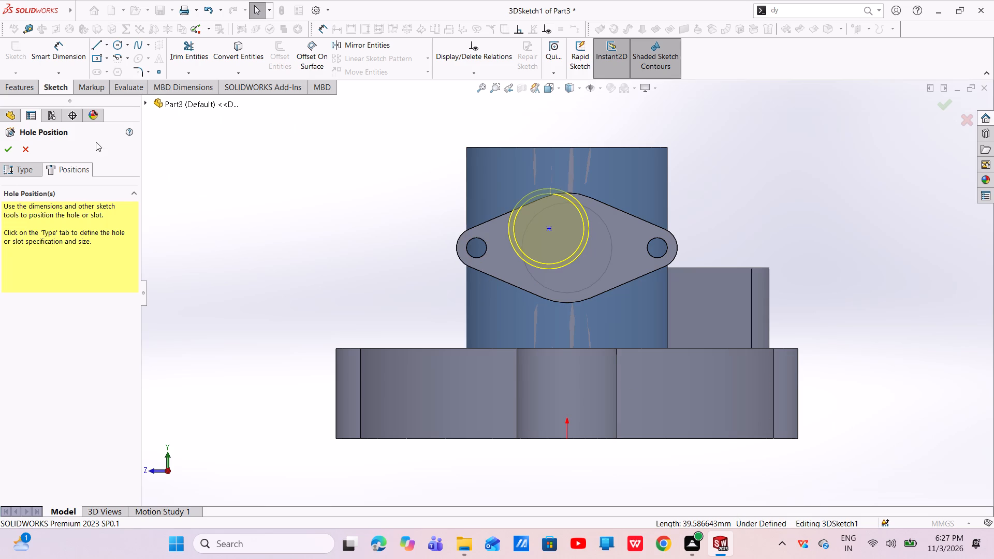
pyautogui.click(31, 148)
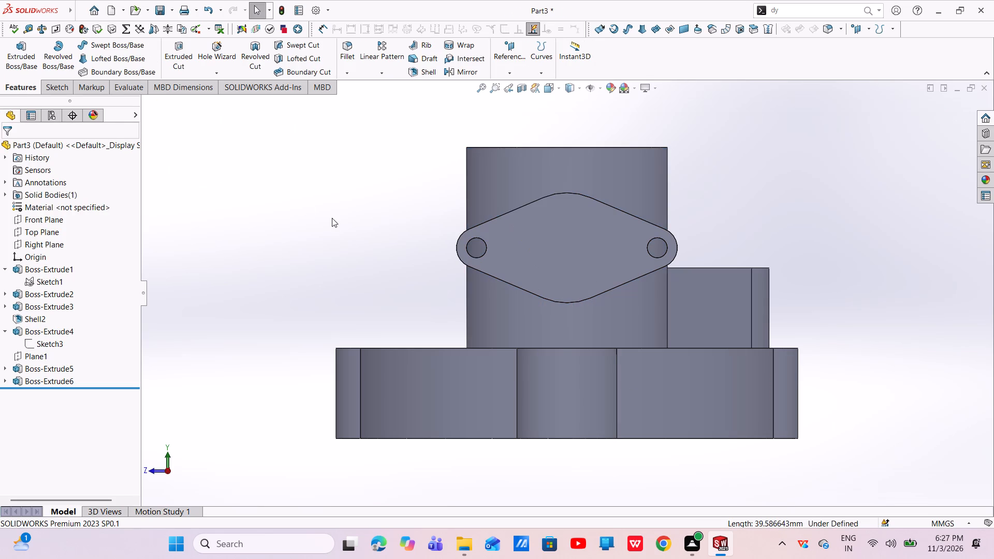
# Start a new Hole Wizard legacy hole of the Counterbored type and set its main hole diameter to 35 mm.
pyautogui.click(218, 51)
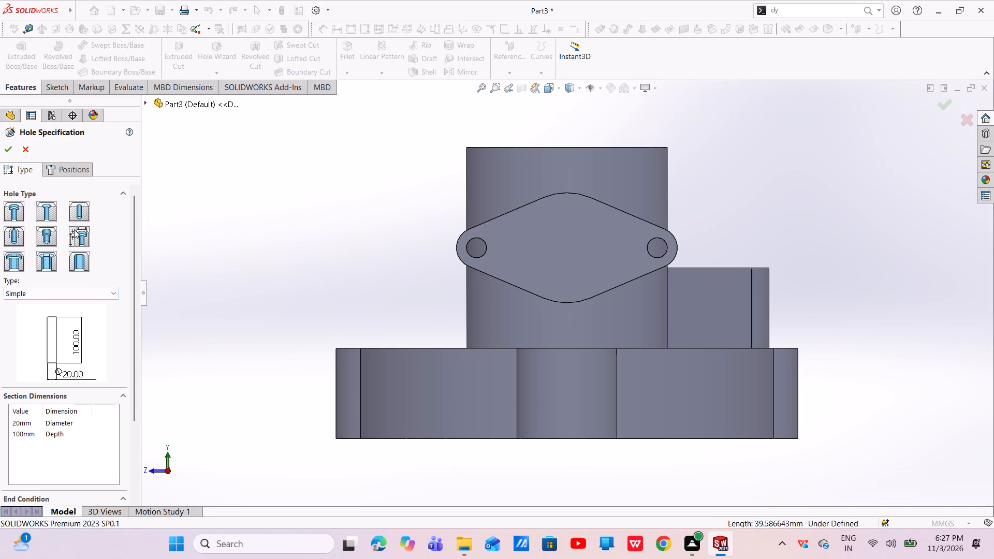
pyautogui.doubleClick(74, 229)
pyautogui.doubleClick(75, 233)
pyautogui.tripleClick(76, 233)
pyautogui.click(101, 291)
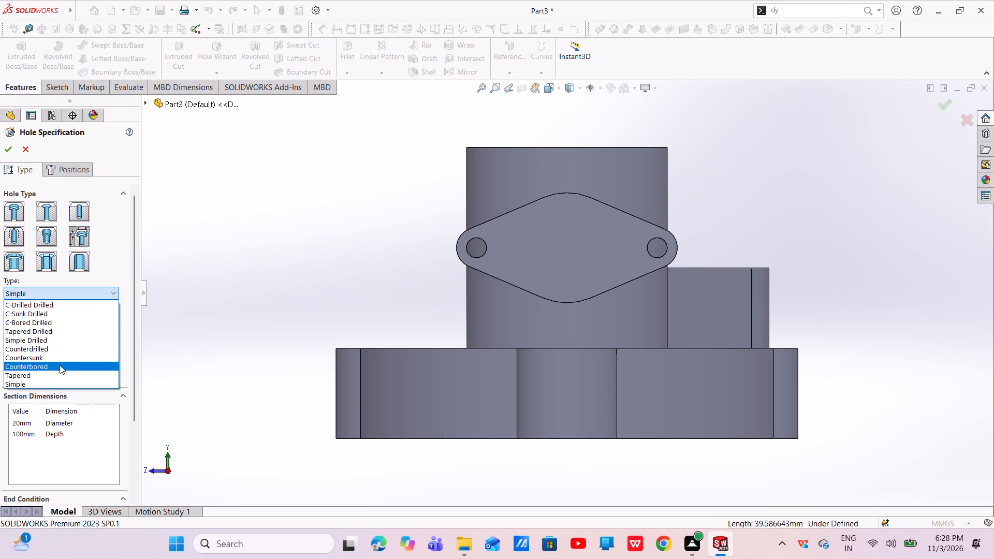
pyautogui.click(60, 365)
pyautogui.moveTo(33, 453); pyautogui.dragTo(0, 460)
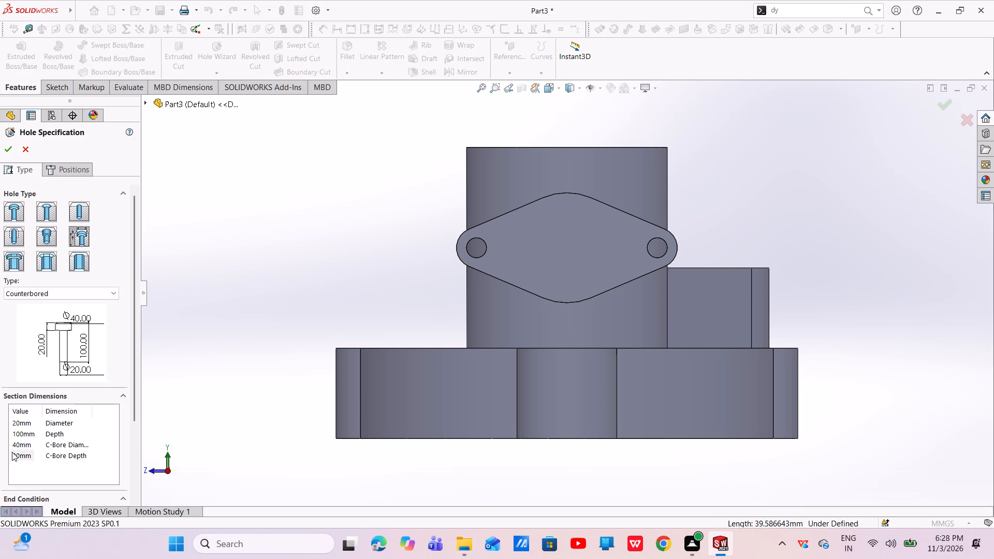
pyautogui.press('BackSpace')
pyautogui.doubleClick(31, 458)
pyautogui.press('BackSpace')
pyautogui.moveTo(131, 410); pyautogui.dragTo(133, 454)
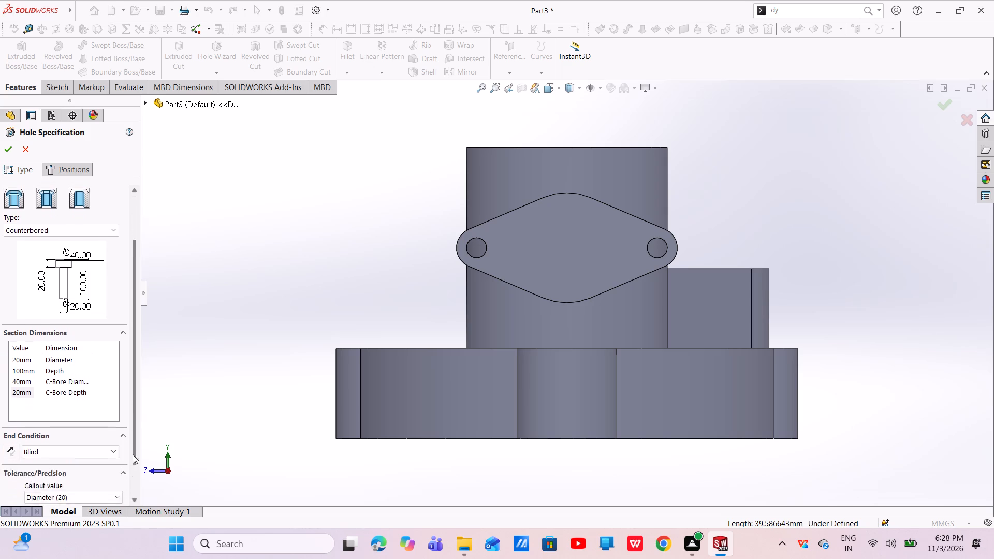
pyautogui.moveTo(133, 454); pyautogui.dragTo(129, 464)
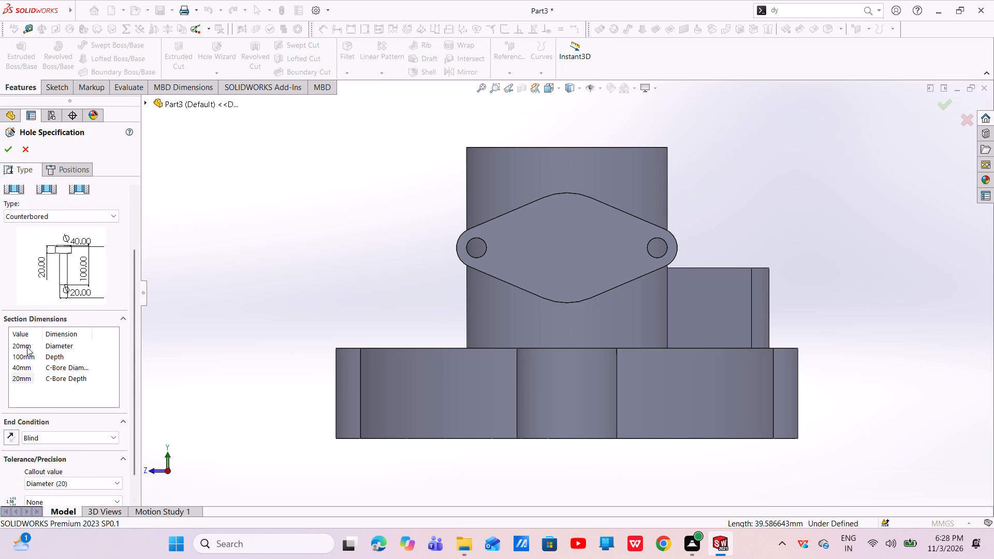
pyautogui.doubleClick(26, 347)
pyautogui.press('BackSpace')
pyautogui.write('35')
pyautogui.press('Return')
# Set the hole's counterbore depth to 5 mm.
pyautogui.doubleClick(20, 364)
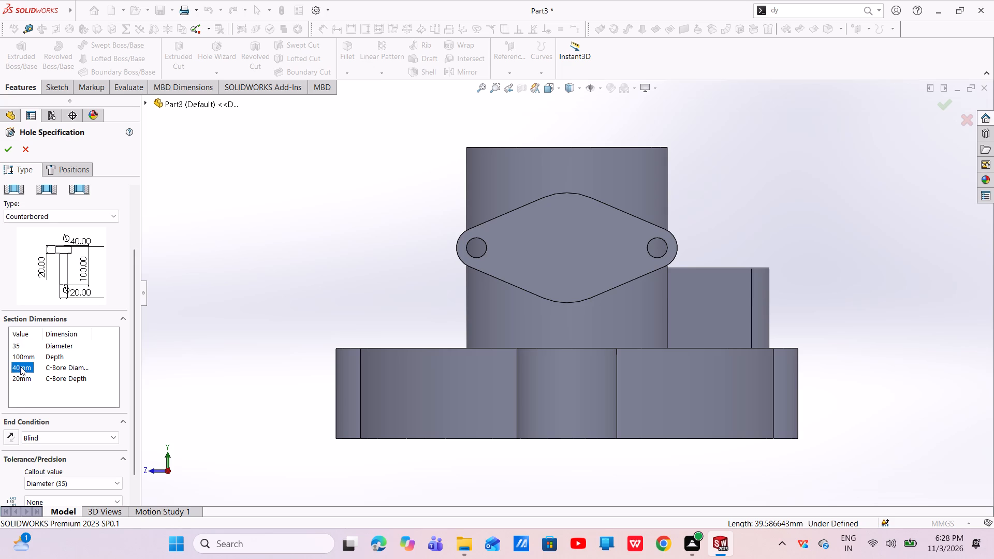
pyautogui.press('BackSpace')
pyautogui.doubleClick(25, 373)
pyautogui.press('BackSpace')
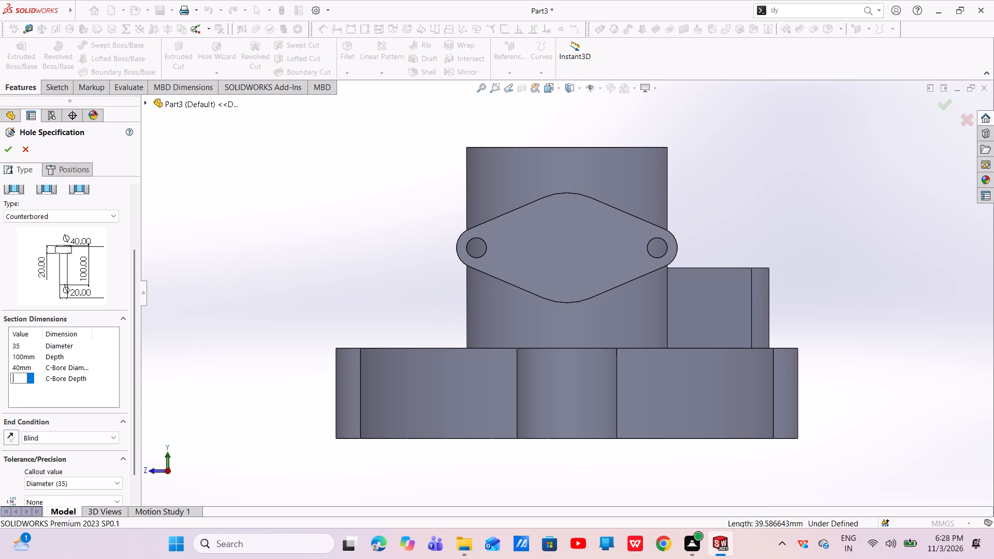
pyautogui.press('5')
pyautogui.press('Return')
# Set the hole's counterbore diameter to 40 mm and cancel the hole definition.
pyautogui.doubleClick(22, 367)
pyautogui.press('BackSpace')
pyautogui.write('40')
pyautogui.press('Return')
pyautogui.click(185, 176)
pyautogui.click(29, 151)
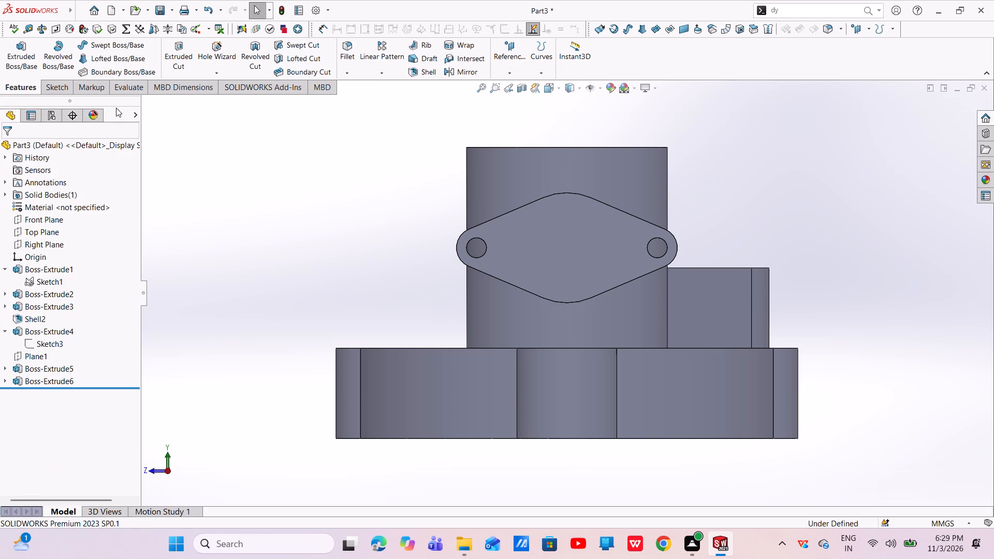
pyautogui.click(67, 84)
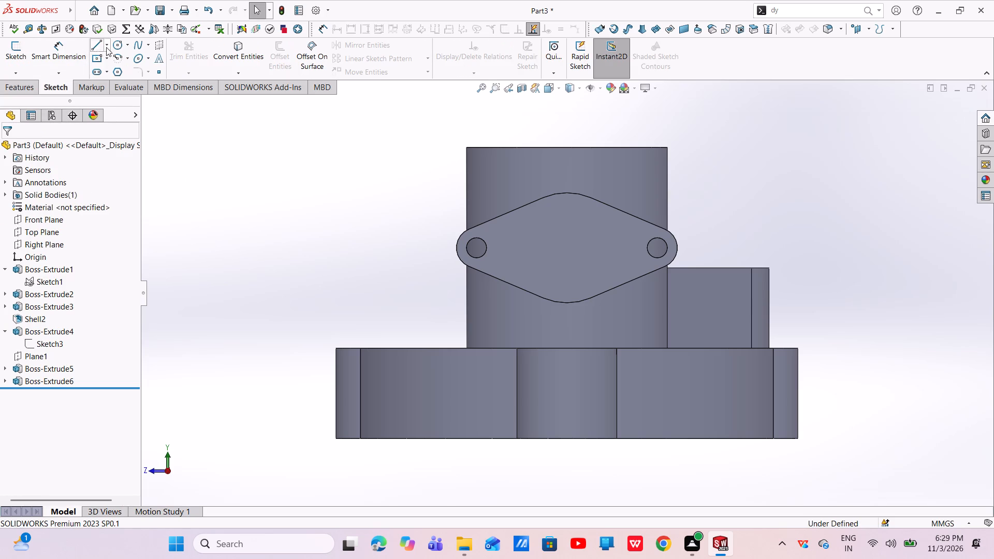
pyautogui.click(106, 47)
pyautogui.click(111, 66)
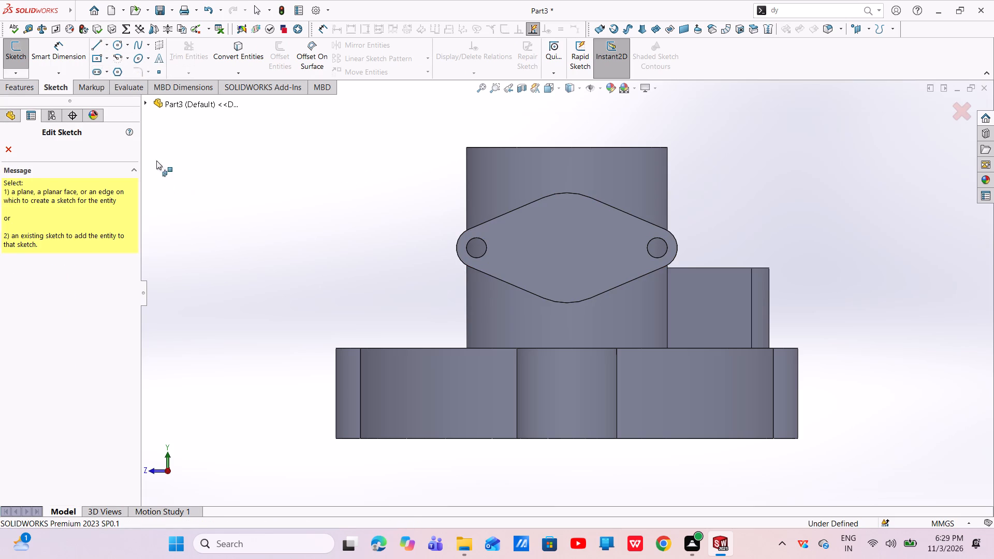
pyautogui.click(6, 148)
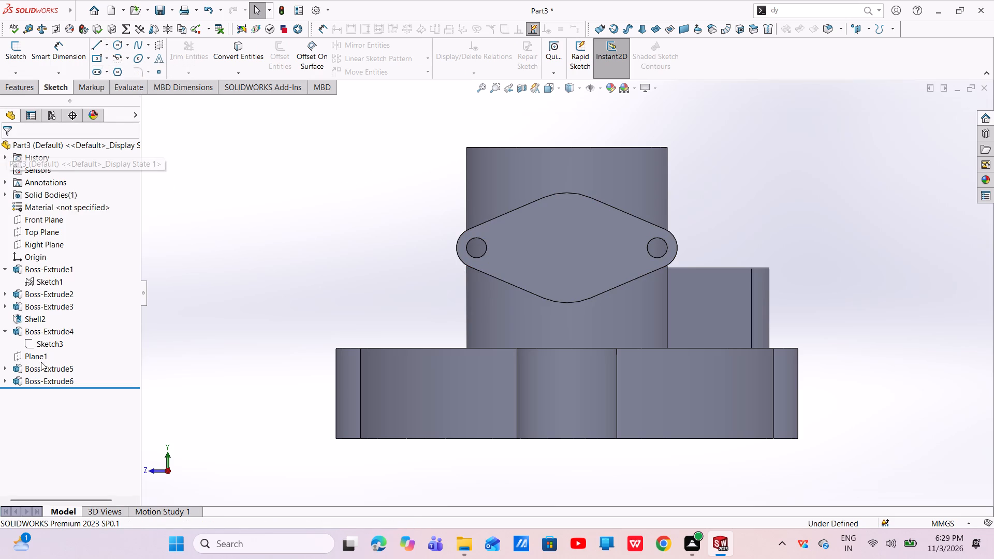
# Start a sketch on the flange's outer face and place a point midway between the two small holes, 95 mm above the origin.
pyautogui.click(535, 241)
pyautogui.click(580, 210)
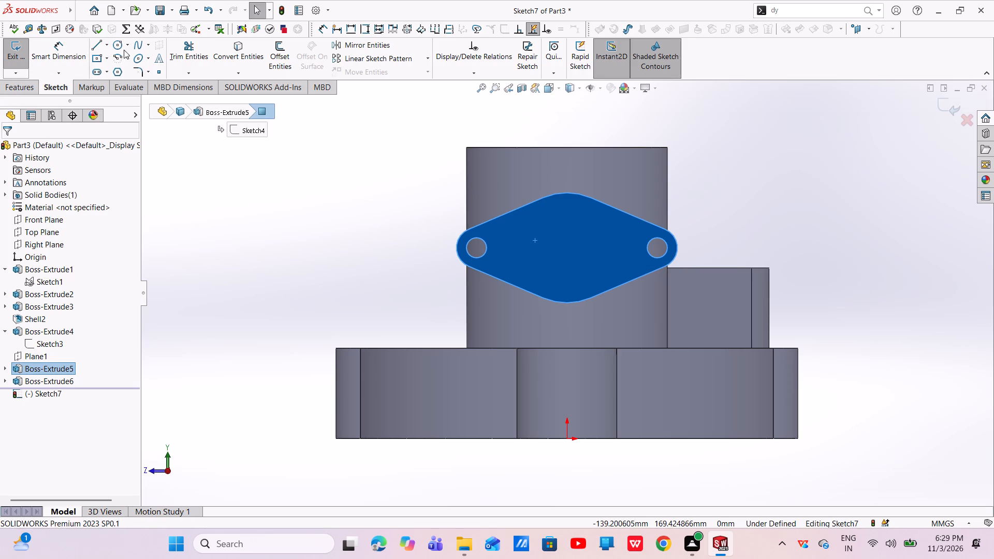
pyautogui.click(159, 70)
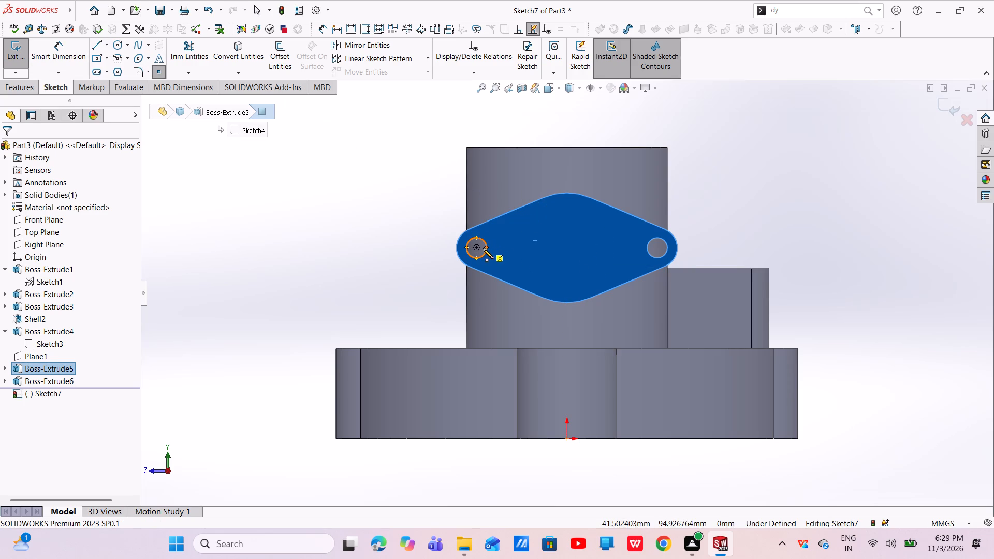
pyautogui.click(569, 248)
pyautogui.rightClick(569, 248)
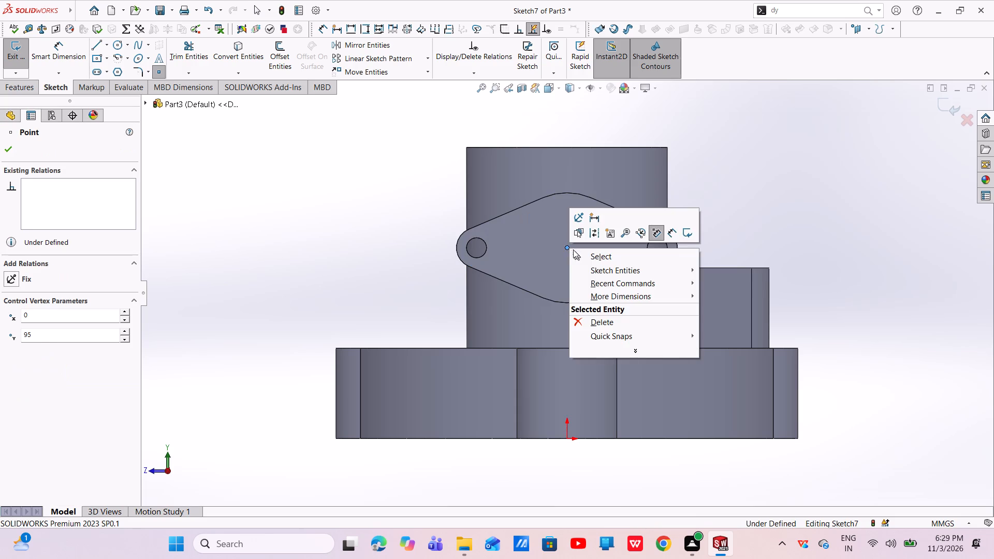
pyautogui.click(576, 252)
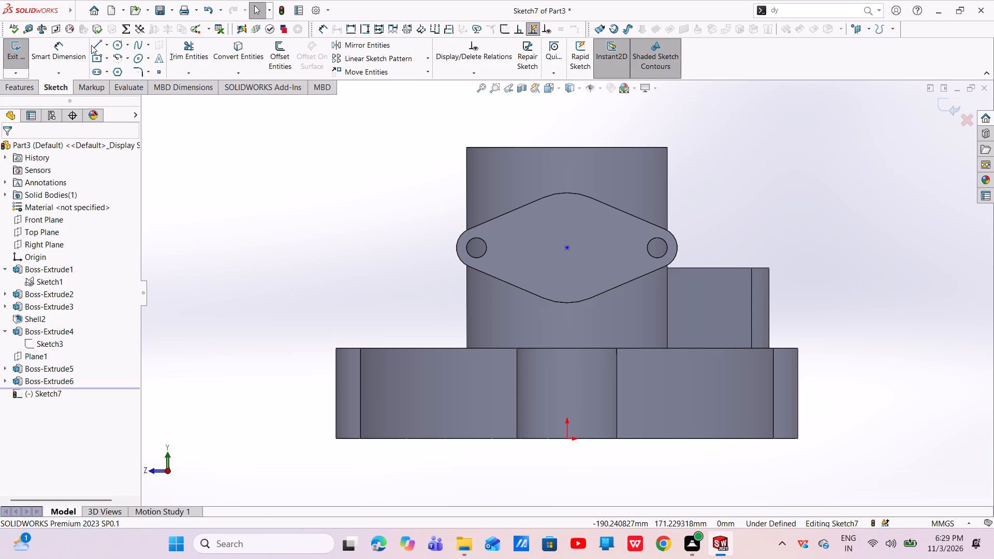
# Sketch a 40 mm horizontal centerline from the edge of one small flange hole to the centre point.
pyautogui.click(106, 45)
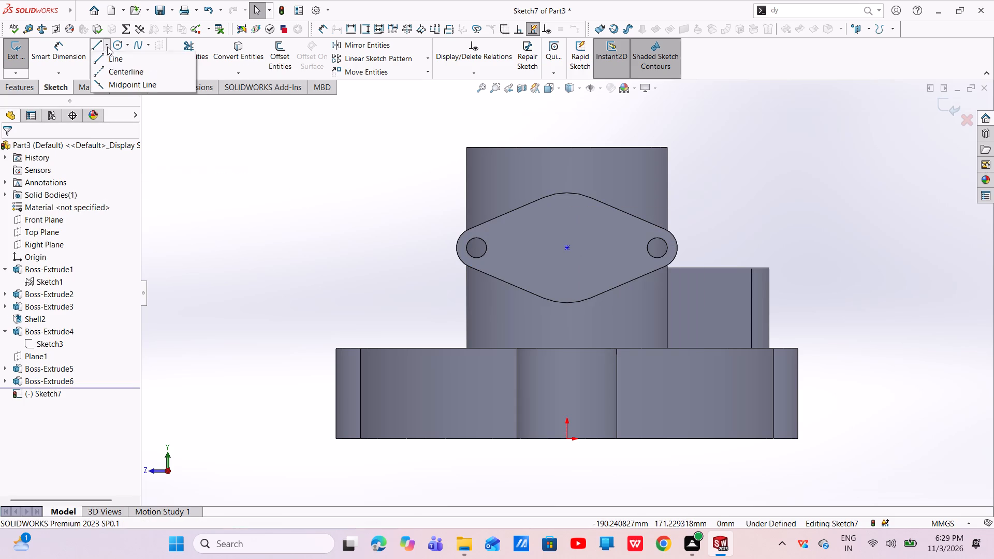
pyautogui.click(111, 72)
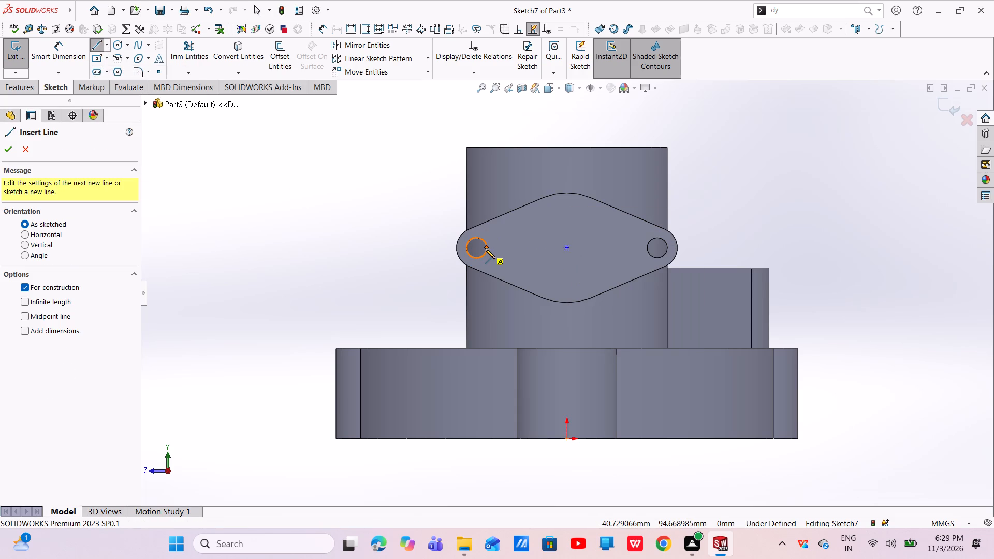
pyautogui.click(485, 248)
pyautogui.click(566, 247)
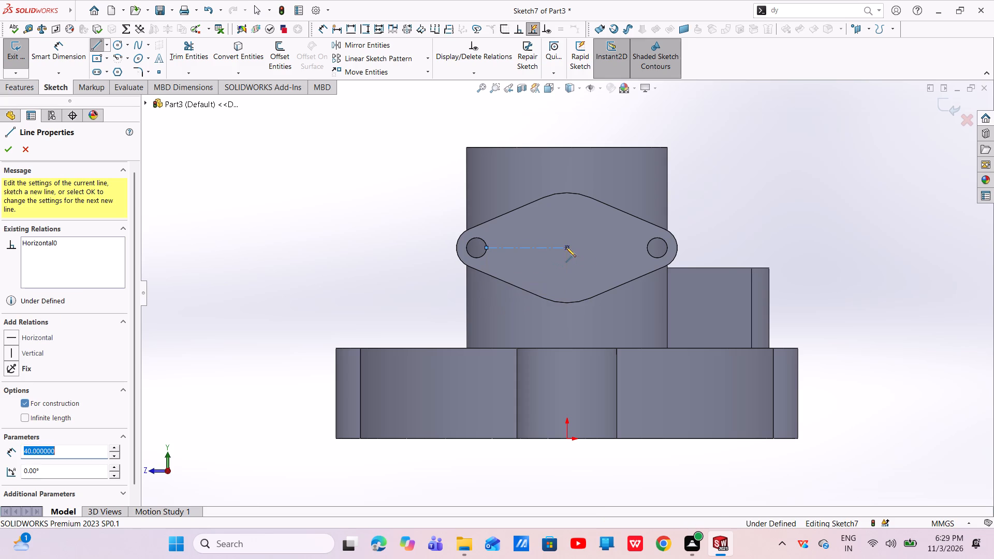
pyautogui.rightClick(566, 247)
pyautogui.click(576, 252)
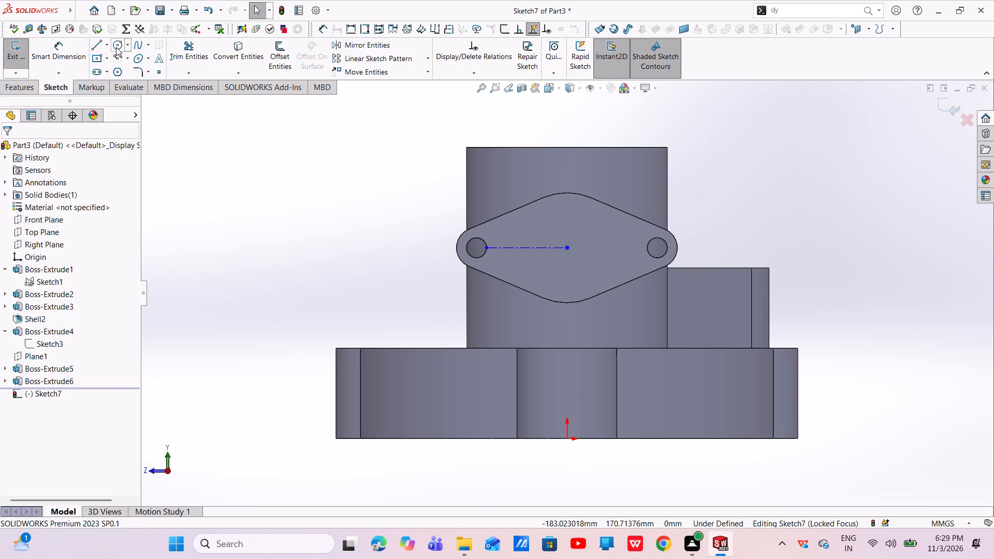
# Sketch a vertical centerline about 96.7 mm long from the origin up to just above the flange's centre point.
pyautogui.click(106, 46)
pyautogui.click(115, 69)
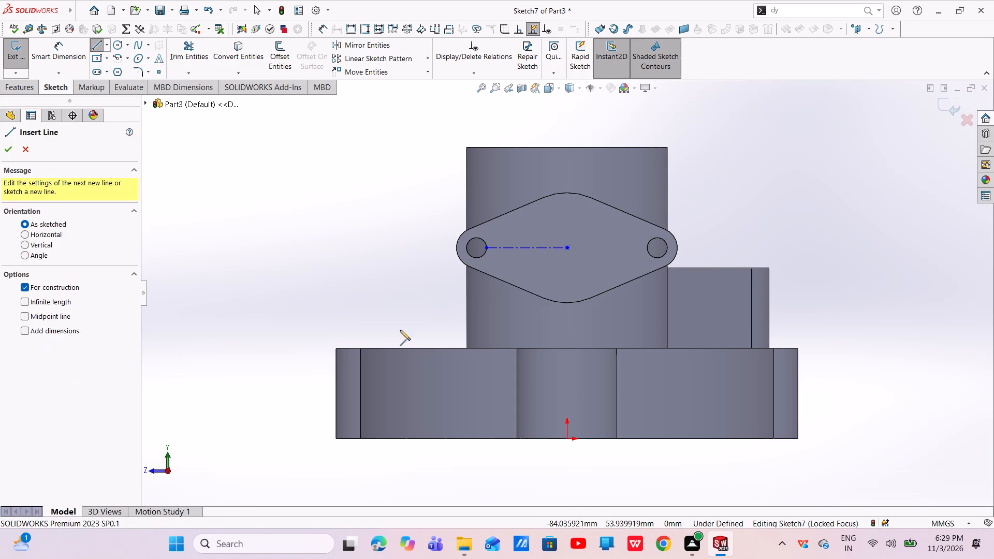
pyautogui.click(569, 439)
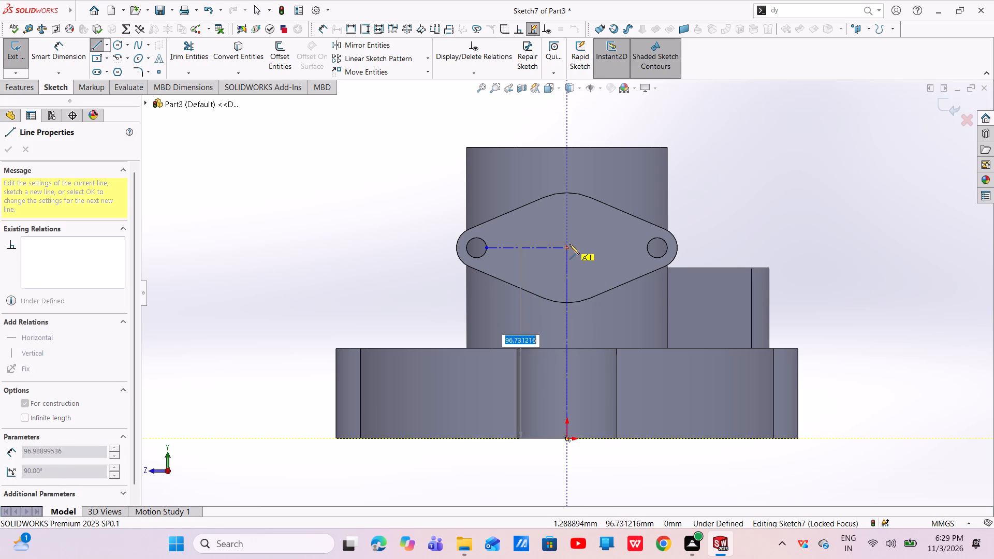
pyautogui.click(569, 244)
pyautogui.rightClick(571, 243)
pyautogui.click(589, 249)
# Move the vertical centerline's upper endpoint onto the flange's centre point.
pyautogui.scroll(-7, 579, 257)
pyautogui.scroll(-3, 527, 236)
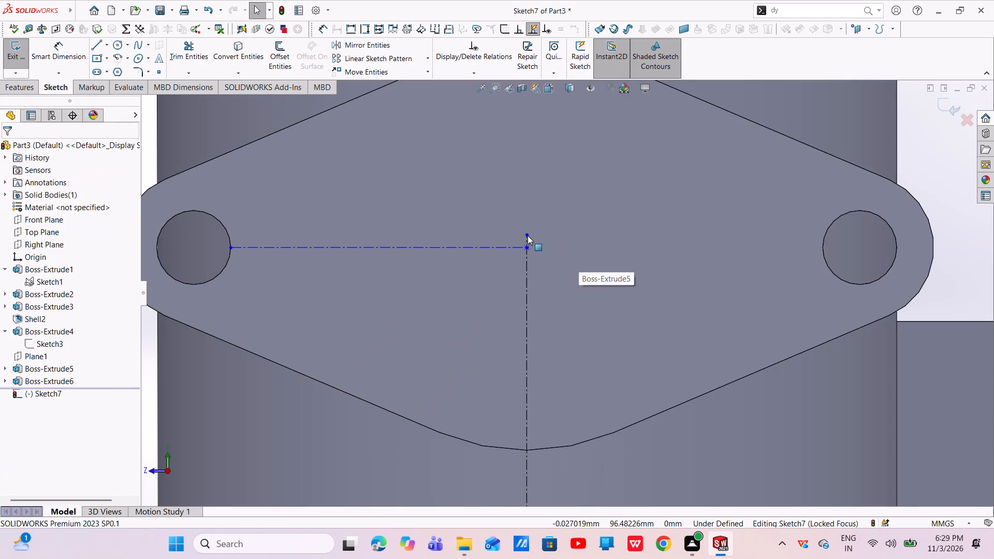
pyautogui.scroll(-4, 528, 236)
pyautogui.moveTo(542, 258); pyautogui.dragTo(543, 297)
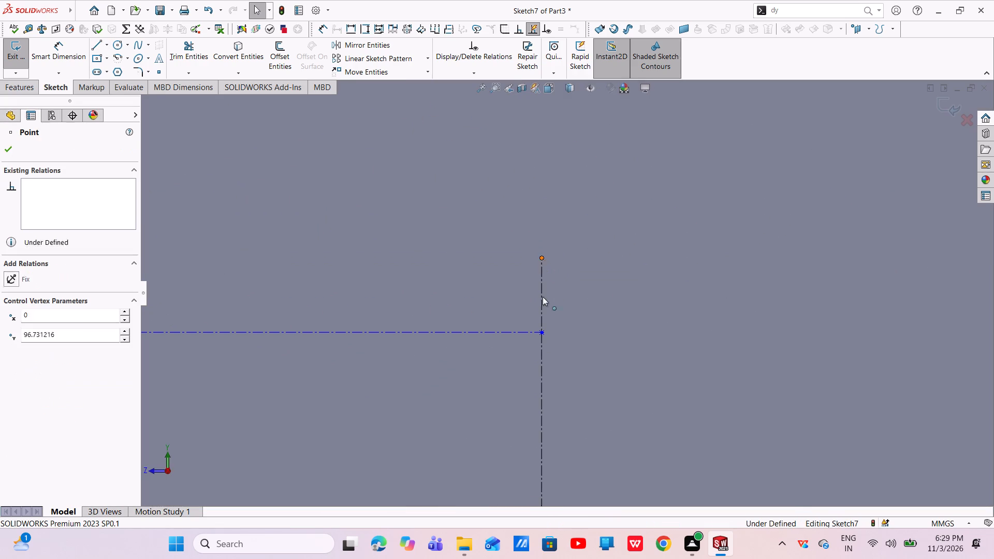
pyautogui.moveTo(543, 297); pyautogui.dragTo(542, 331)
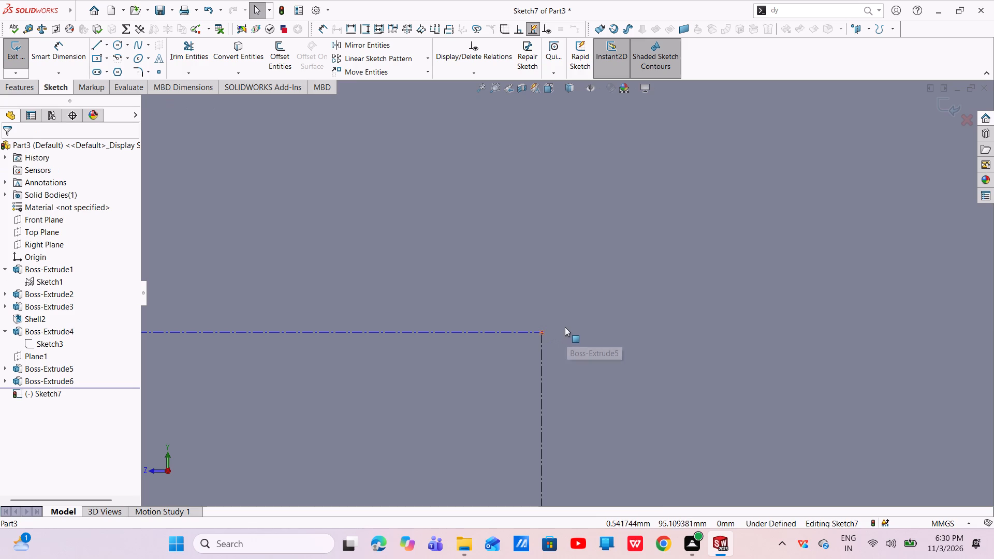
pyautogui.press('Escape')
pyautogui.press('Escape')
# Apply a Horizontal relation to the 40 mm centerline.
pyautogui.click(490, 331)
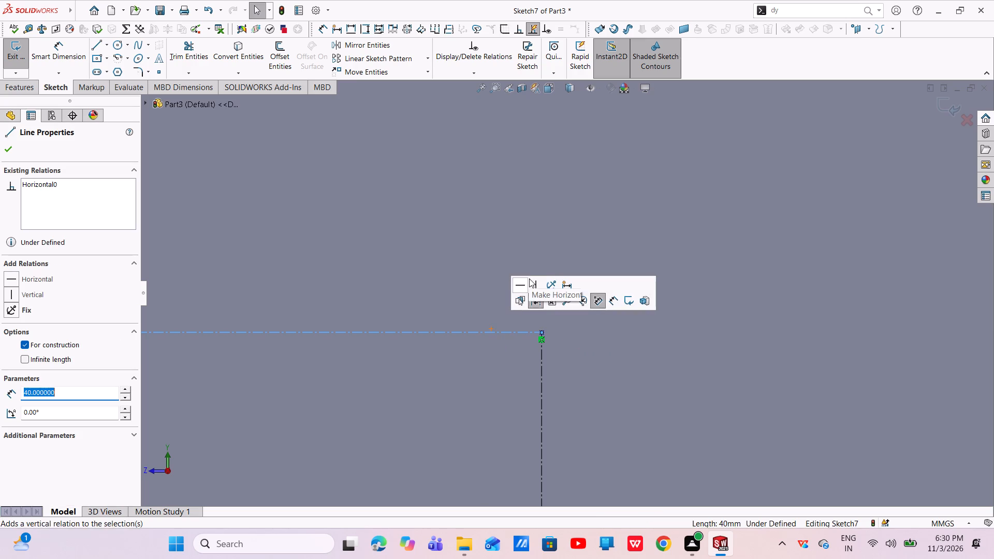
pyautogui.click(523, 283)
pyautogui.press('Escape')
pyautogui.press('Escape')
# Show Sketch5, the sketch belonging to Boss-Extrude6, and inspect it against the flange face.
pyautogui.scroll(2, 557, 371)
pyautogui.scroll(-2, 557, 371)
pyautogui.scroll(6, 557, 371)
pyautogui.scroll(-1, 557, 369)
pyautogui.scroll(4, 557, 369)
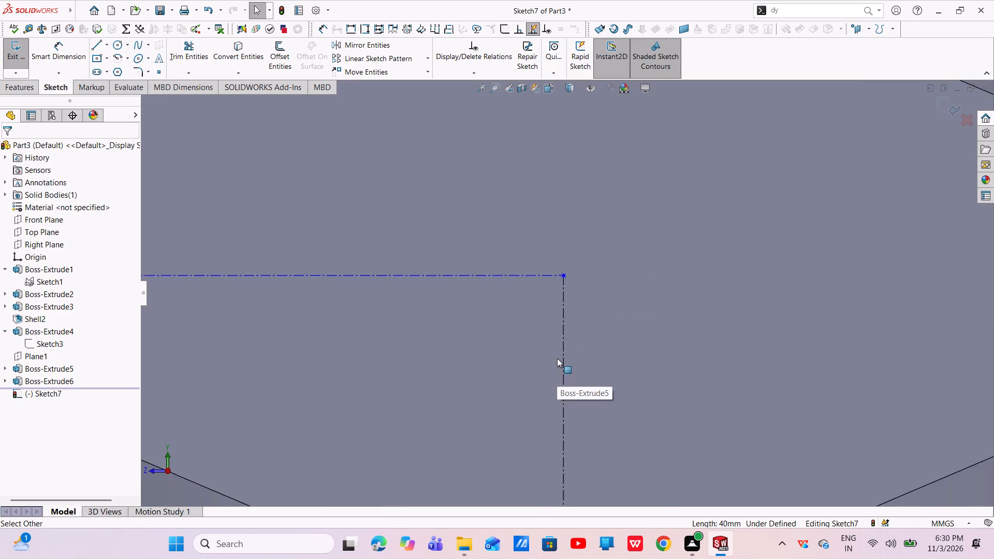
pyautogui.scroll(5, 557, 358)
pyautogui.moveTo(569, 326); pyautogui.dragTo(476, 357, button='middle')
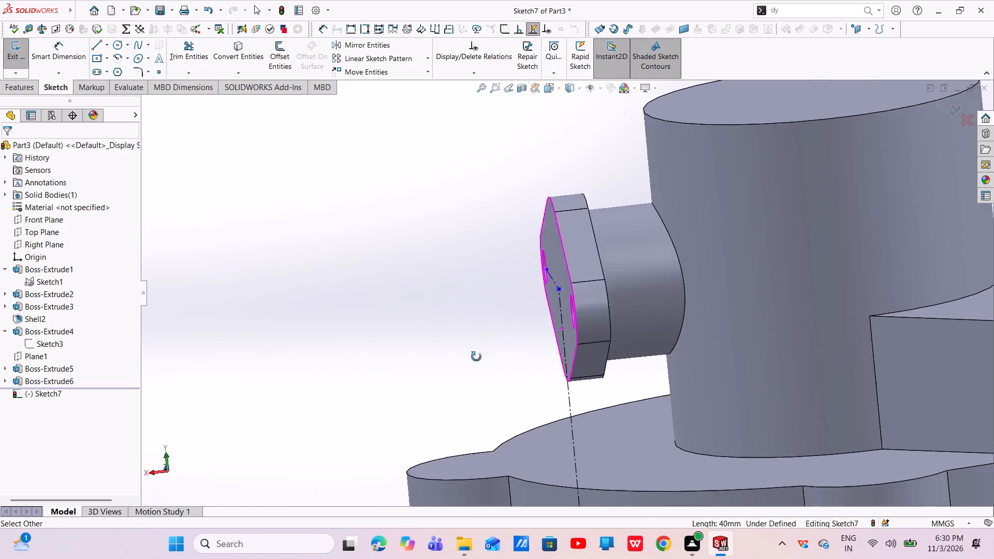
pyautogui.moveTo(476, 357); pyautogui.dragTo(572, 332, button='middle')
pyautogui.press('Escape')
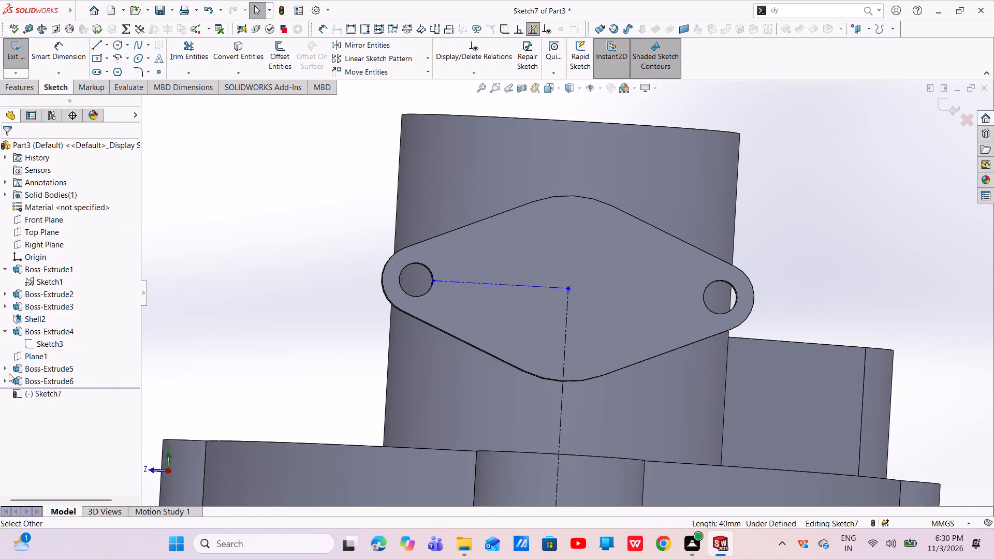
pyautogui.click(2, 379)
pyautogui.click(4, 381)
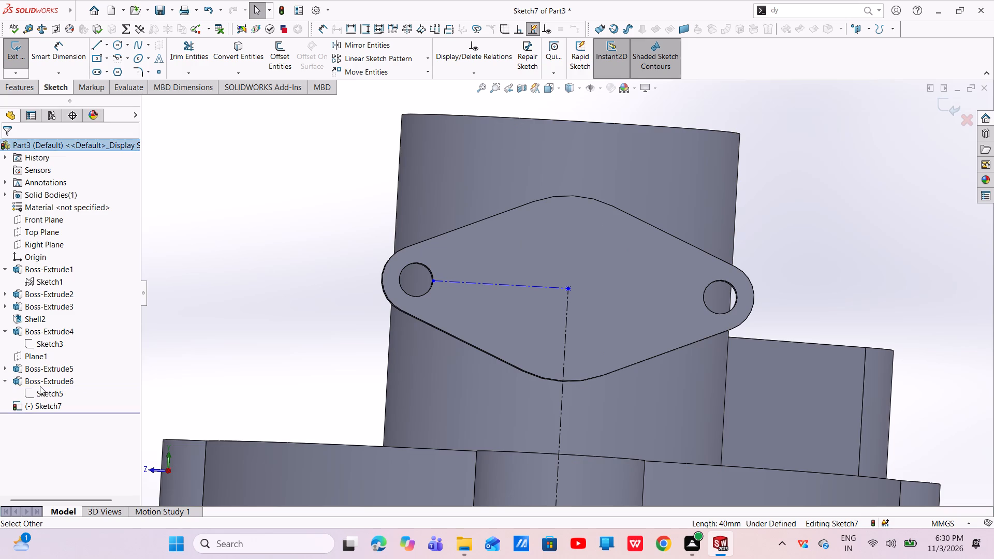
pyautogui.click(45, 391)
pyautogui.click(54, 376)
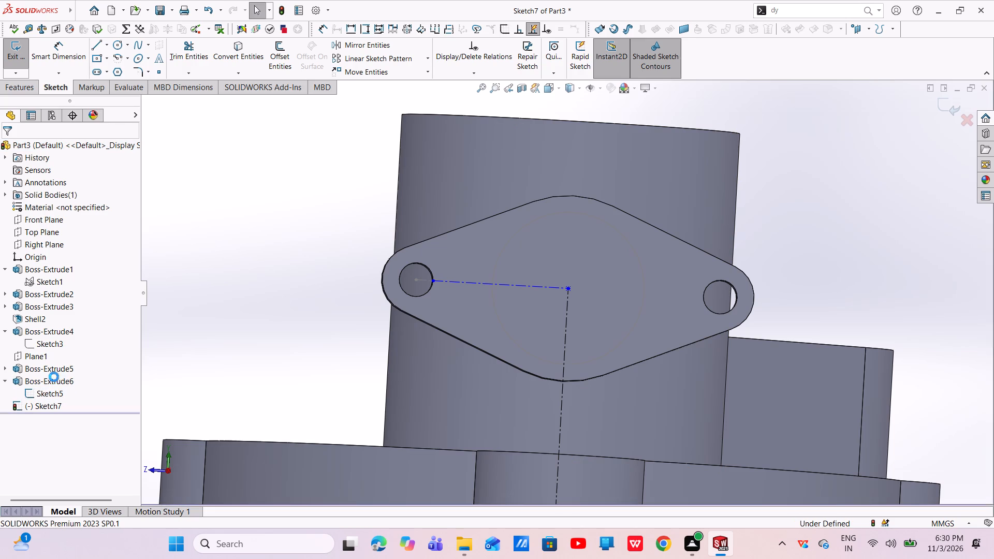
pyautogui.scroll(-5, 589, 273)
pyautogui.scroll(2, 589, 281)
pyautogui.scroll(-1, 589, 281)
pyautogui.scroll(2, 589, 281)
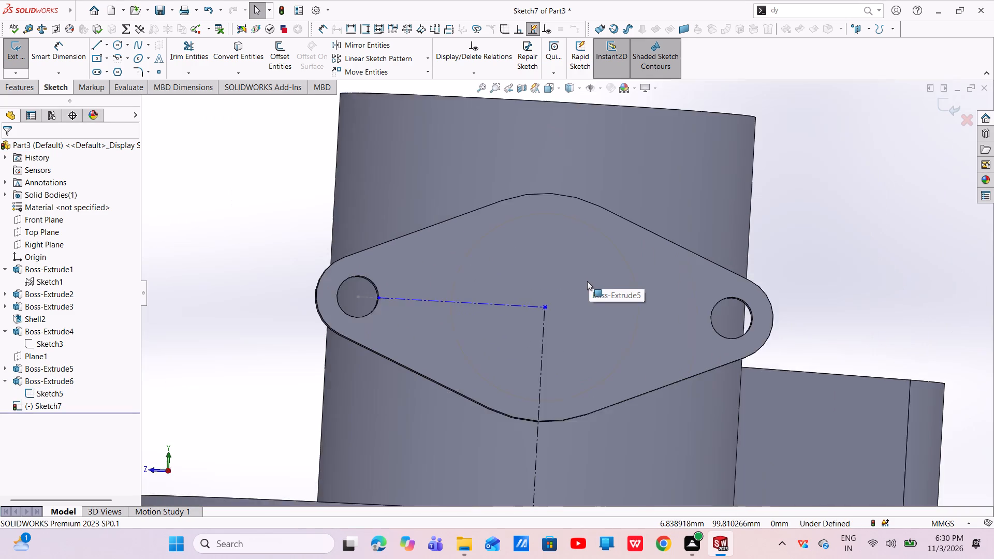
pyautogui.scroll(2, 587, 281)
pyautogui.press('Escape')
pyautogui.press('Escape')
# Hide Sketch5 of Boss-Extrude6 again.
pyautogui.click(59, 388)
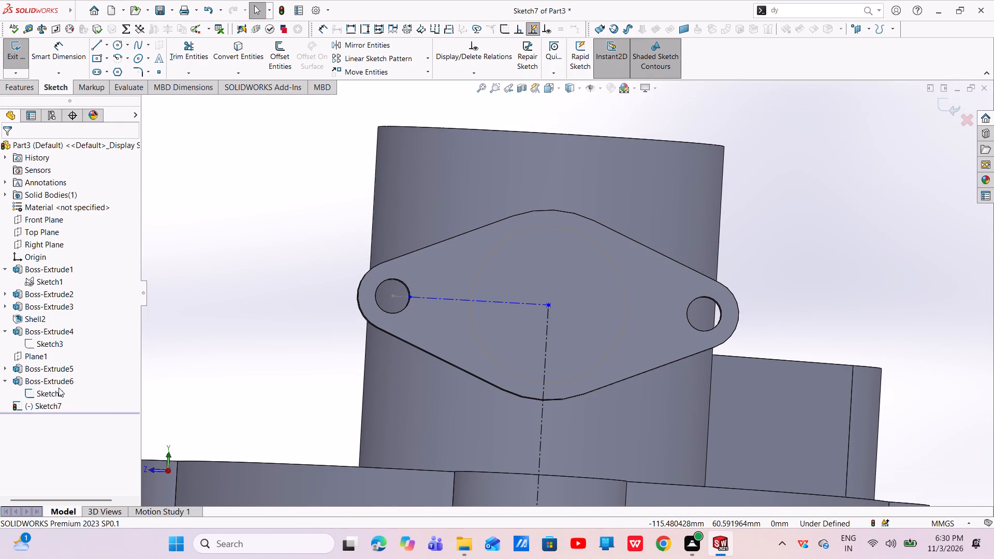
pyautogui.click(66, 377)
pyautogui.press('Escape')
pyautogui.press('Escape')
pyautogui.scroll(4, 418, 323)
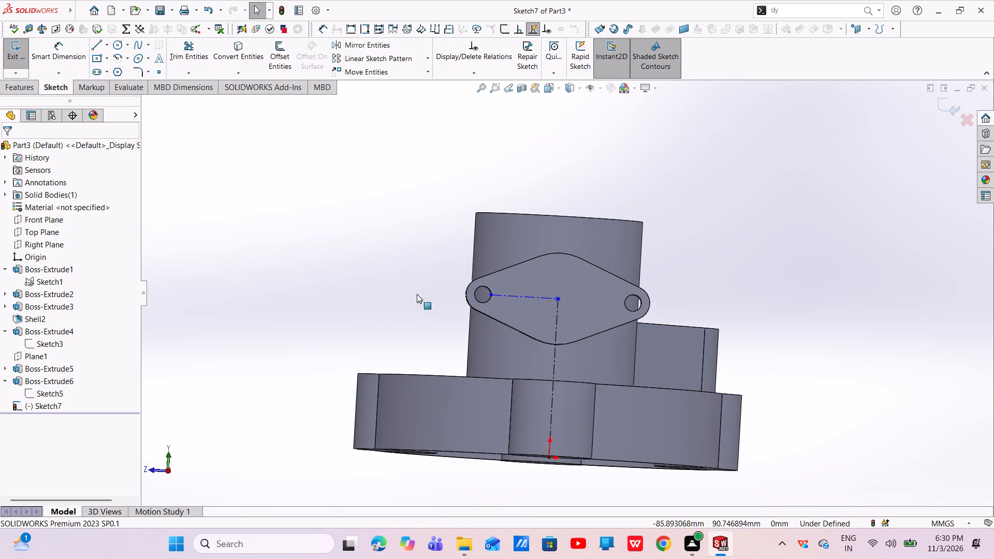
# Exit the flange-face sketch, keeping the centre point and both centerlines.
pyautogui.click(946, 105)
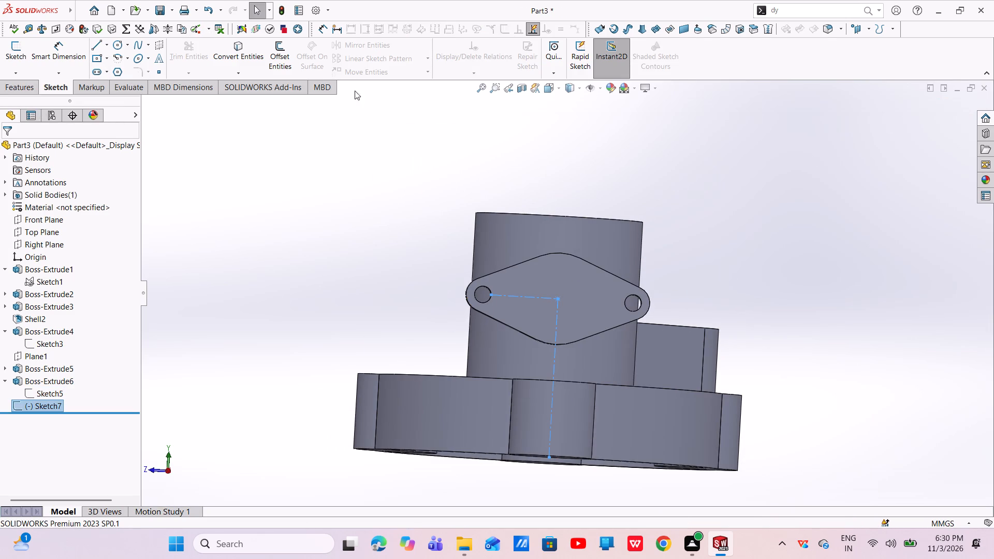
# Start a new Hole Wizard hole for the flange.
pyautogui.click(28, 89)
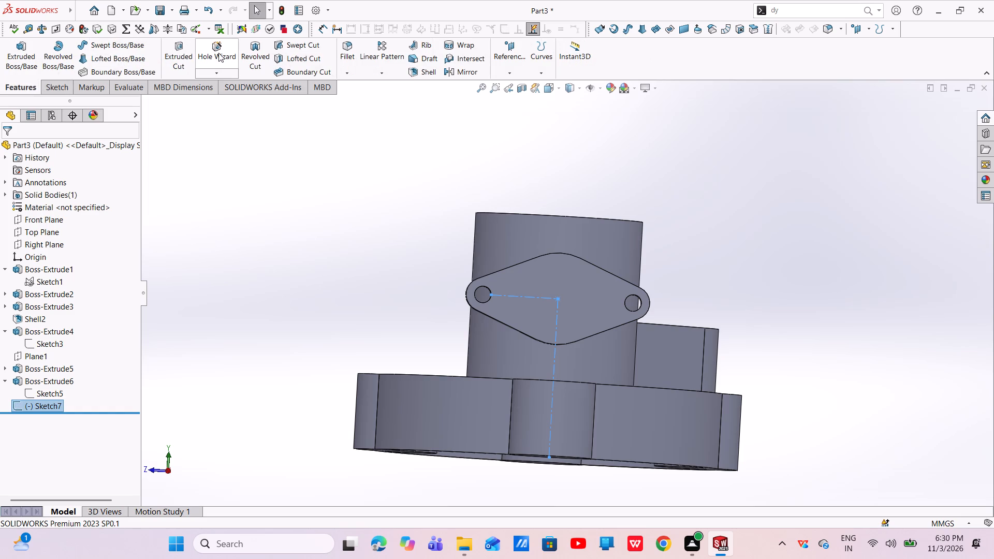
pyautogui.click(218, 53)
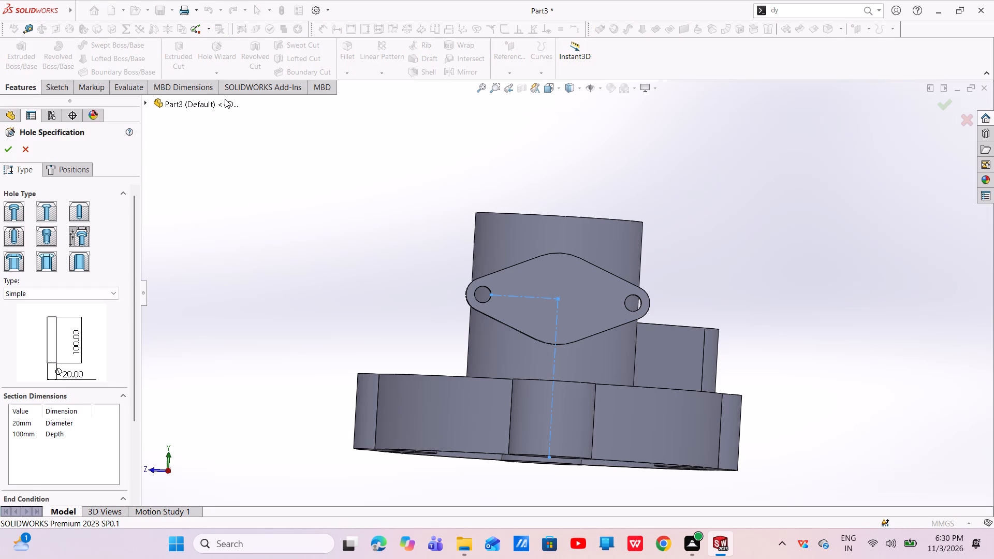
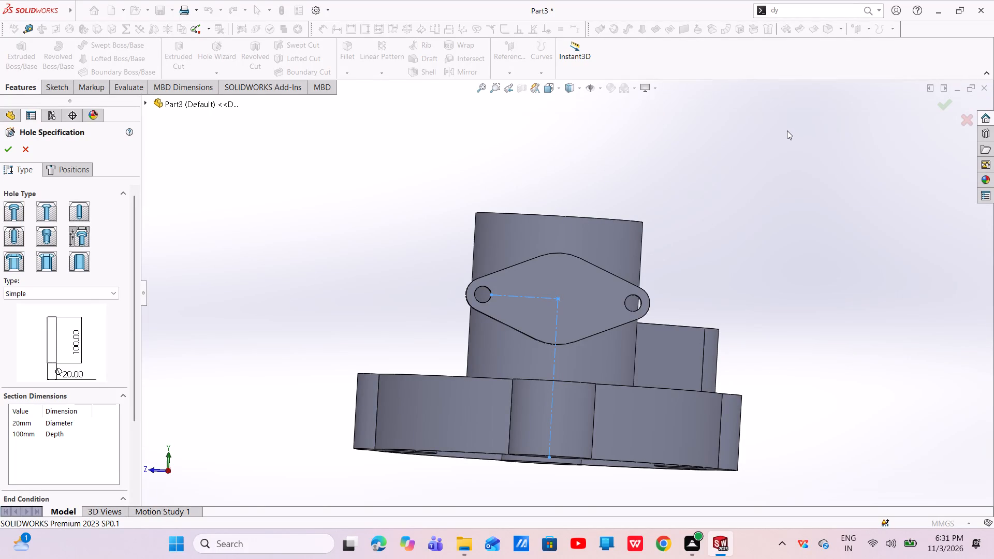
# Choose a legacy hole of the Counterbored type for the flange hole.
pyautogui.doubleClick(87, 242)
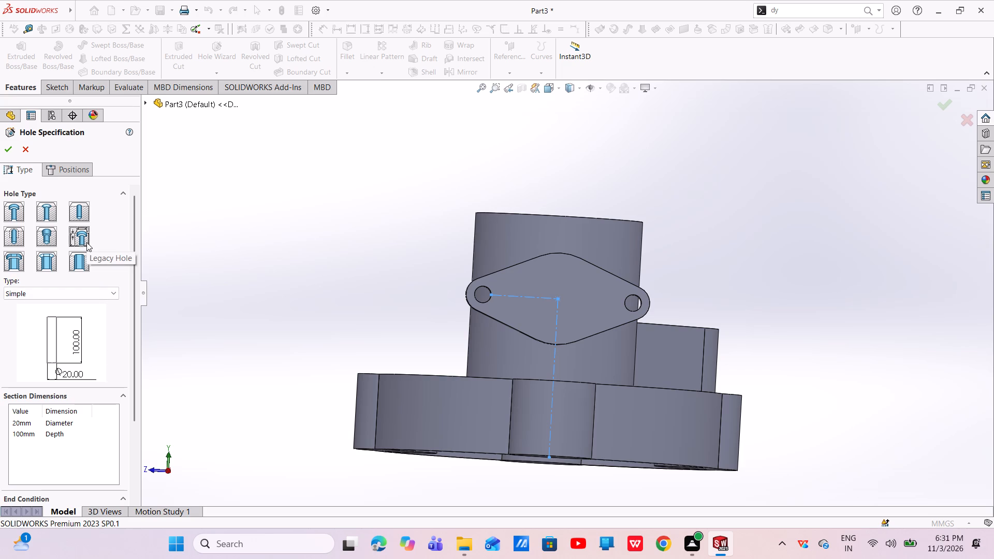
pyautogui.doubleClick(86, 241)
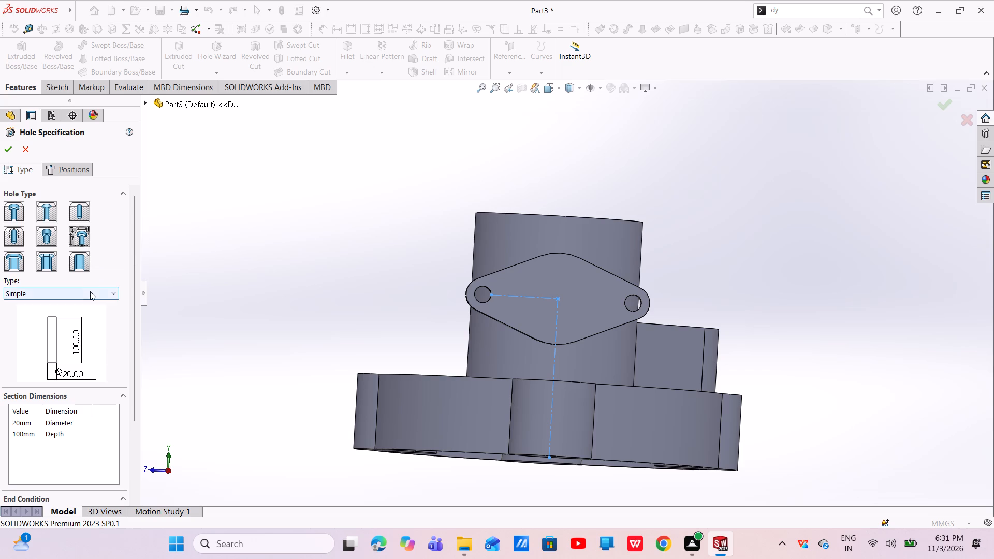
pyautogui.click(90, 291)
pyautogui.click(47, 363)
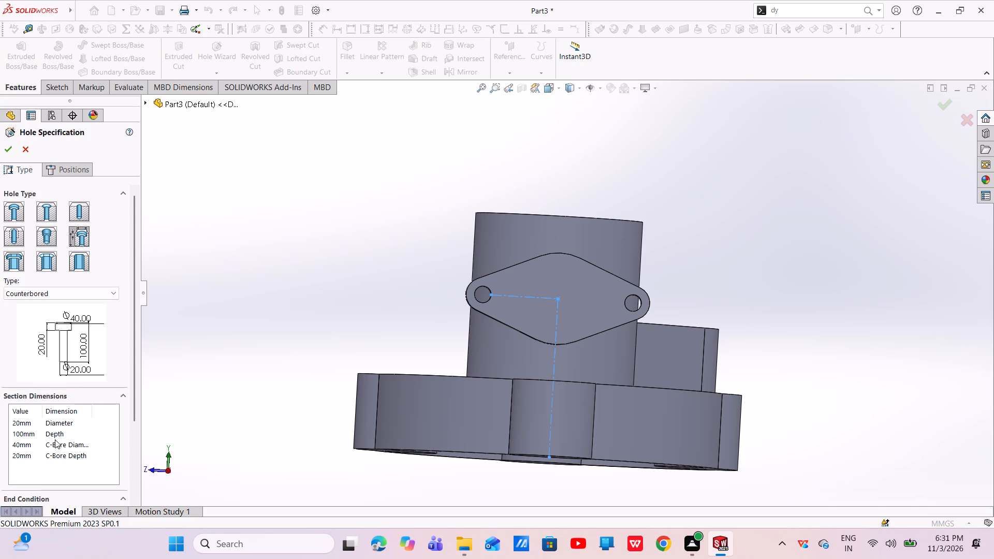
# Set the counterbored hole's diameter to 35 mm, counterbore diameter to 45 mm and counterbore depth to 5 mm.
pyautogui.doubleClick(25, 421)
pyautogui.press('BackSpace')
pyautogui.press('Delete')
pyautogui.press('3')
pyautogui.press('5')
pyautogui.press('Return')
pyautogui.doubleClick(21, 445)
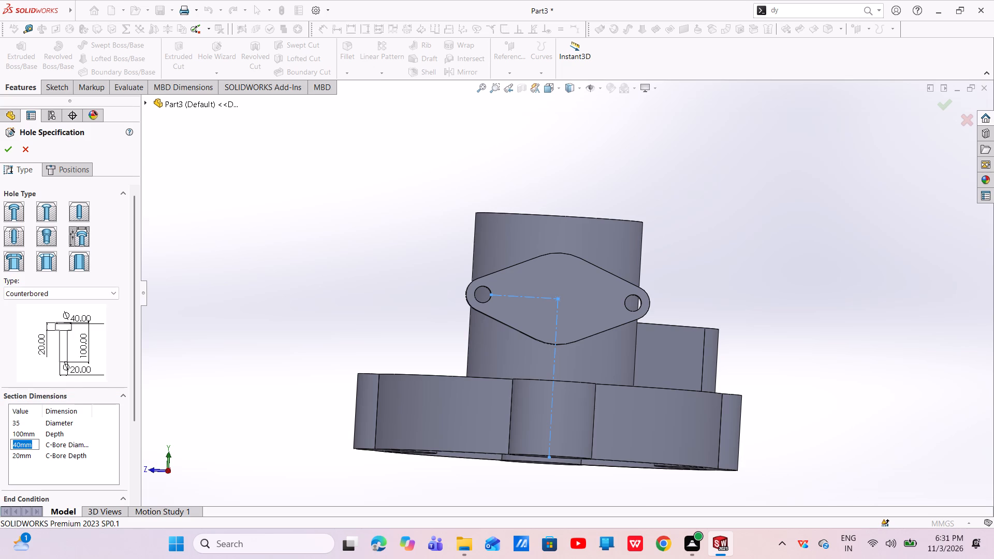
pyautogui.press('BackSpace')
pyautogui.write('45')
pyautogui.press('Return')
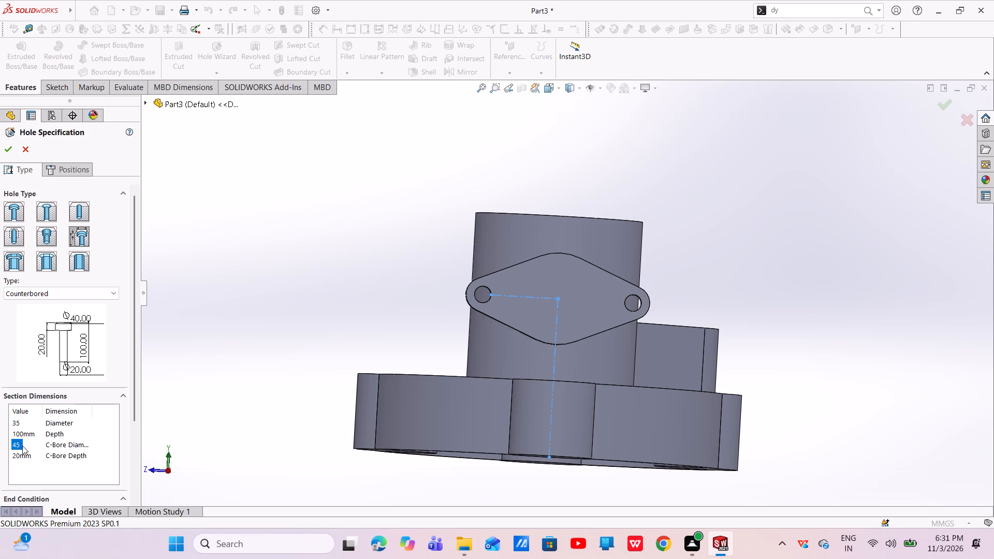
pyautogui.doubleClick(24, 456)
pyautogui.press('BackSpace')
pyautogui.press('5')
pyautogui.press('Return')
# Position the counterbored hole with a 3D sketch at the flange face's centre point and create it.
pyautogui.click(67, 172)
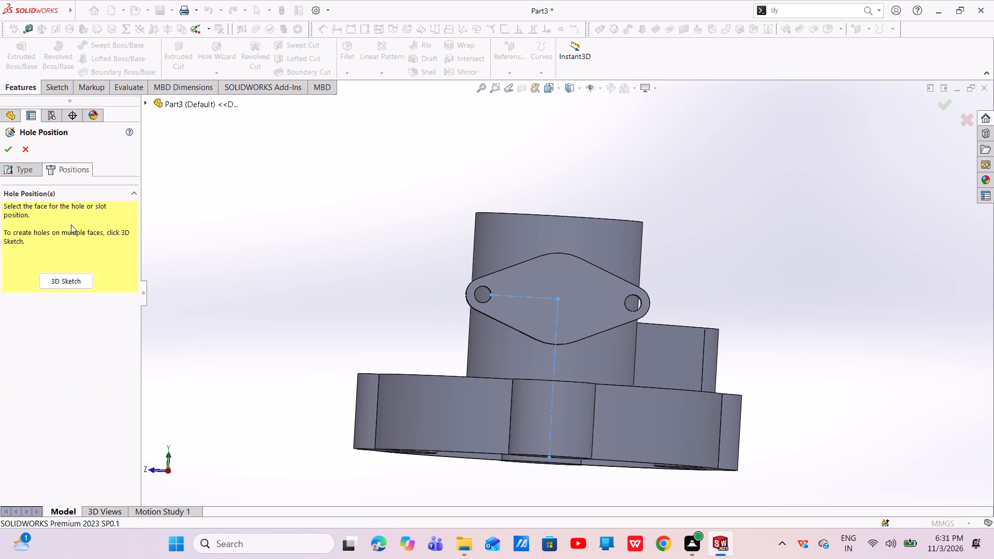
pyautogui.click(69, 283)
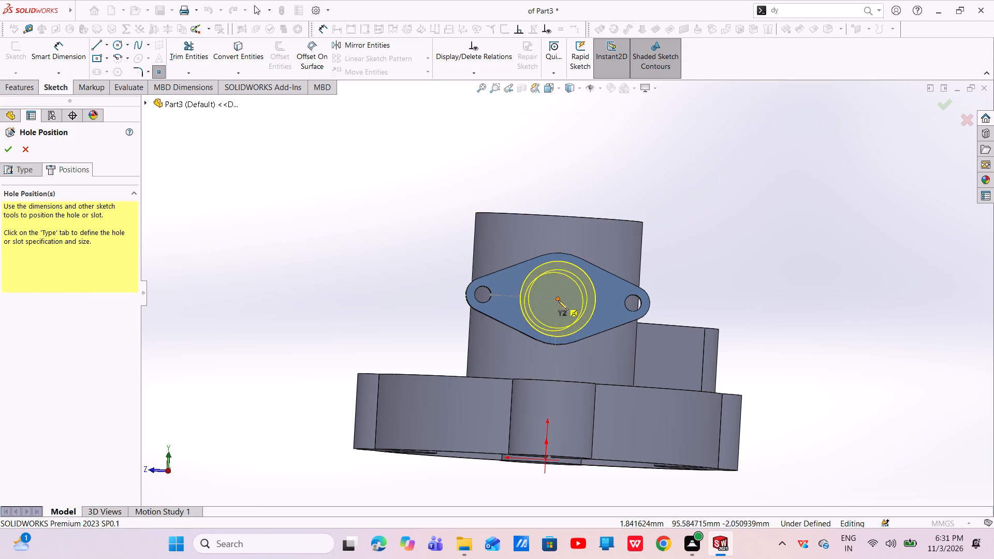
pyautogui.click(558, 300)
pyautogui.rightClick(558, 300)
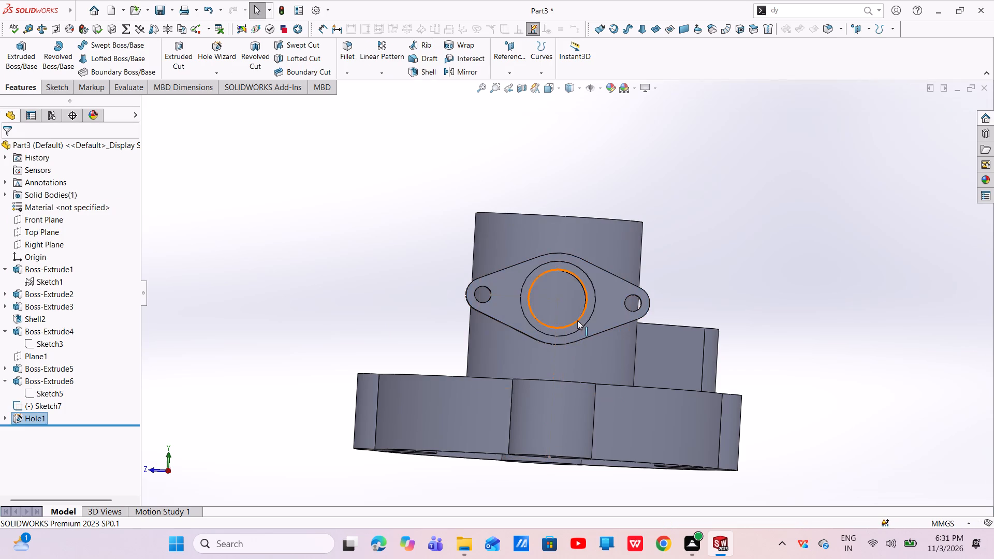
# Examine the new counterbored hole in the flange and how it runs into the central cylinder from several angles.
pyautogui.moveTo(574, 307); pyautogui.dragTo(521, 381, button='middle')
pyautogui.scroll(-1, 574, 307)
pyautogui.scroll(-6, 443, 336)
pyautogui.scroll(7, 443, 337)
pyautogui.moveTo(517, 312); pyautogui.dragTo(654, 406, button='middle')
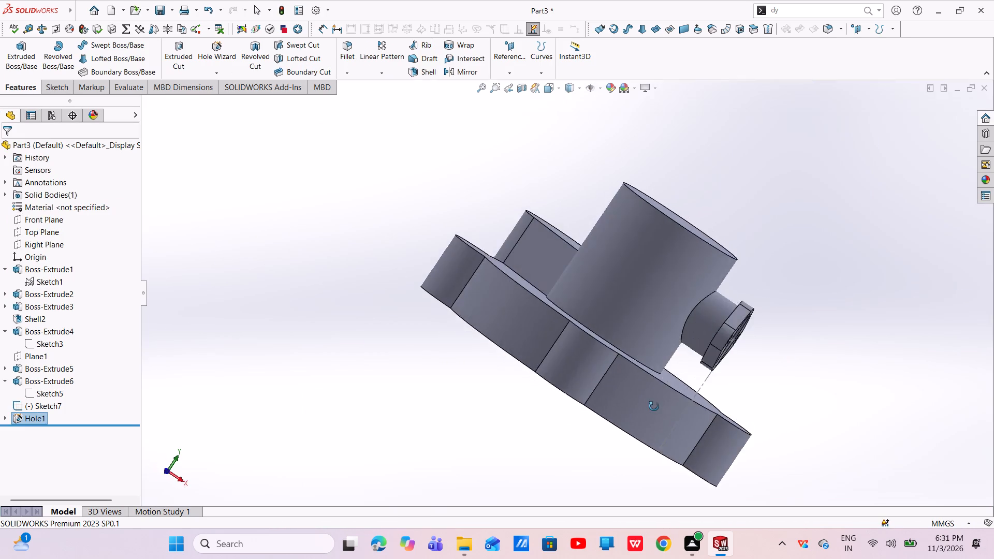
pyautogui.moveTo(654, 406); pyautogui.dragTo(667, 469, button='middle')
pyautogui.scroll(-4, 689, 303)
pyautogui.scroll(6, 689, 305)
pyautogui.moveTo(688, 305); pyautogui.dragTo(543, 317, button='middle')
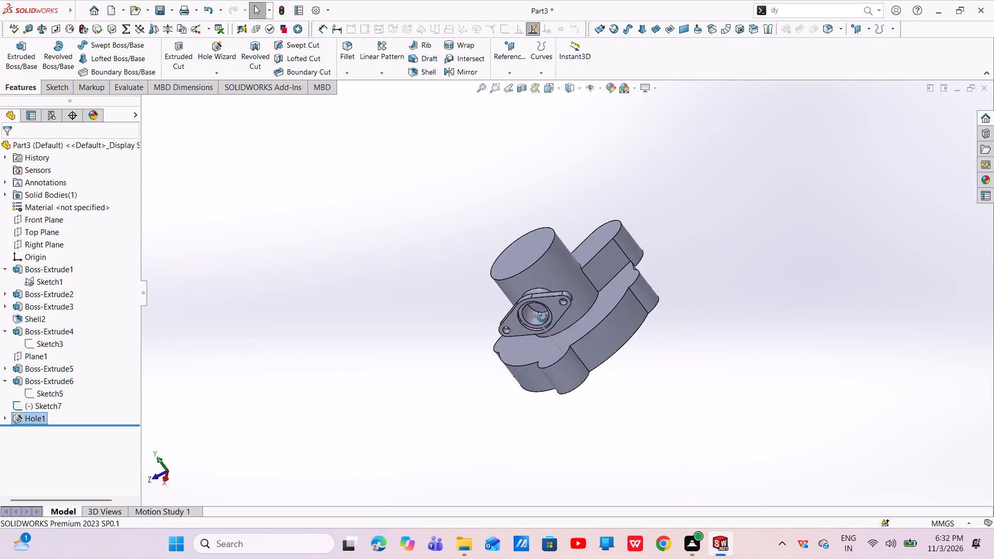
pyautogui.moveTo(543, 317); pyautogui.dragTo(574, 417, button='middle')
pyautogui.scroll(1, 578, 419)
pyautogui.scroll(-4, 583, 333)
pyautogui.moveTo(583, 335); pyautogui.dragTo(591, 189, button='middle')
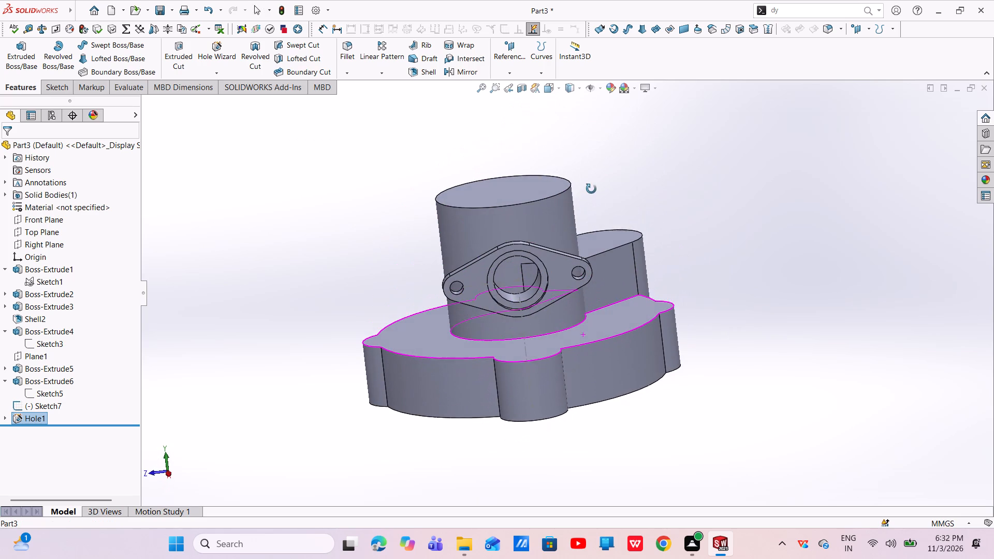
pyautogui.moveTo(591, 189); pyautogui.dragTo(591, 188, button='middle')
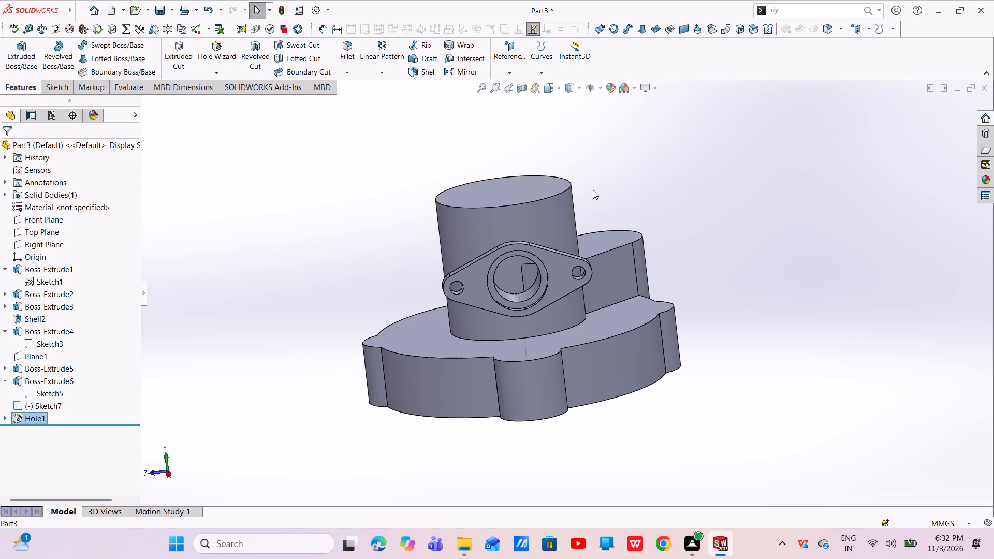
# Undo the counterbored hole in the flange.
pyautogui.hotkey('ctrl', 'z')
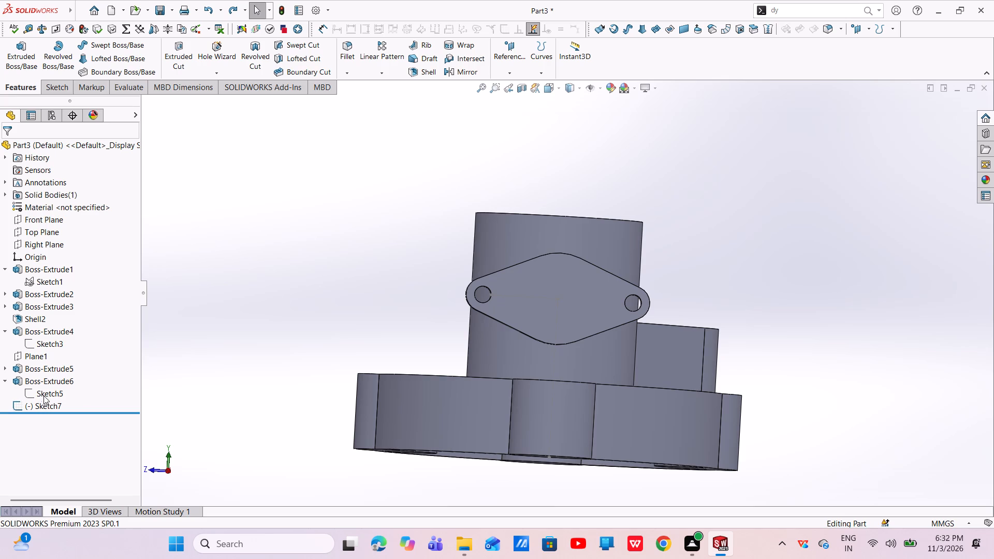
# Define a new legacy Counterbored hole with a 40 mm counterbore diameter and the Up To Next end condition.
pyautogui.click(226, 44)
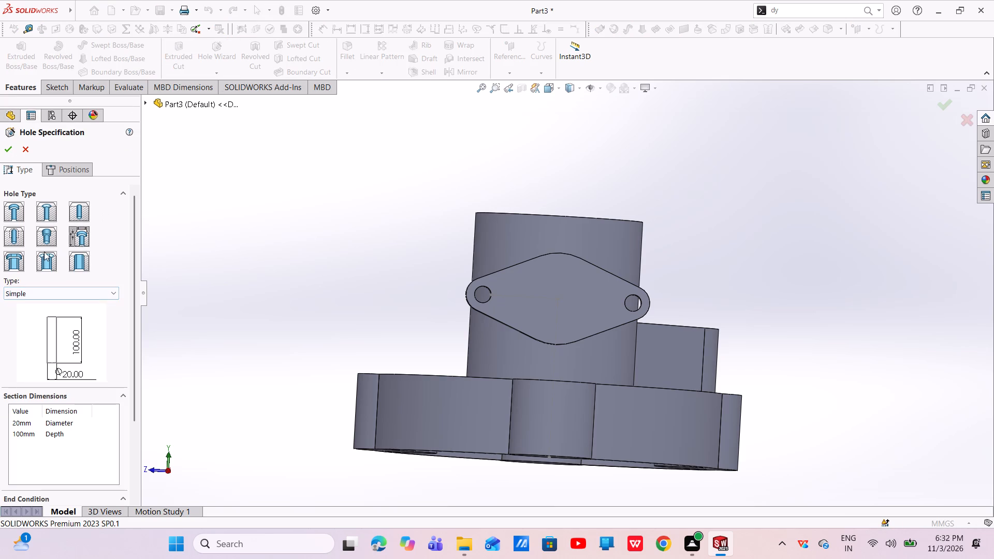
pyautogui.doubleClick(83, 229)
pyautogui.click(114, 291)
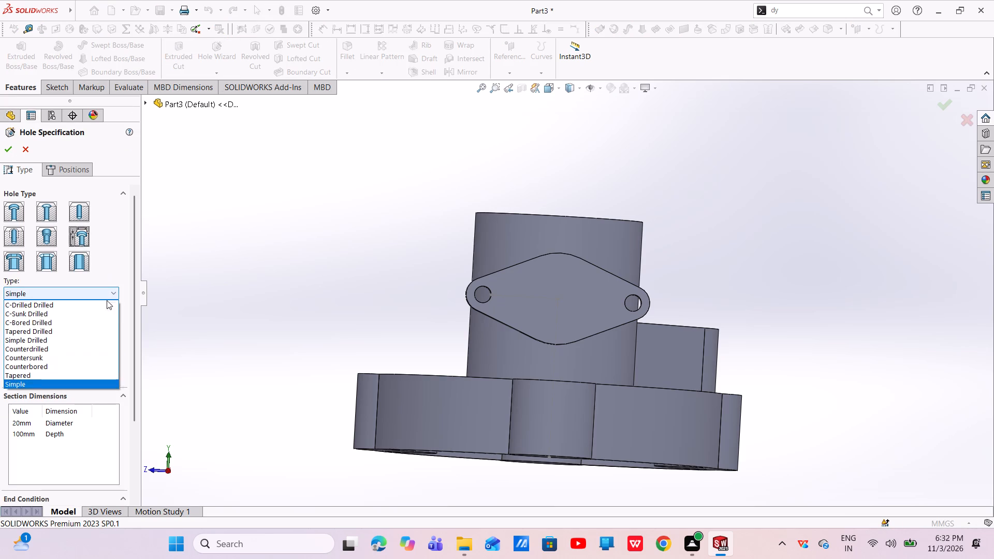
pyautogui.click(53, 365)
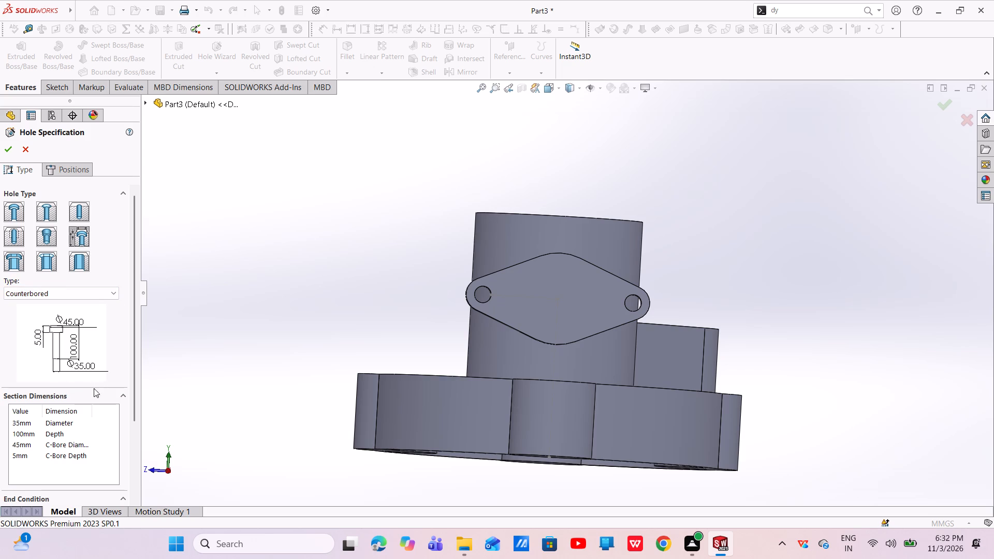
pyautogui.click(27, 423)
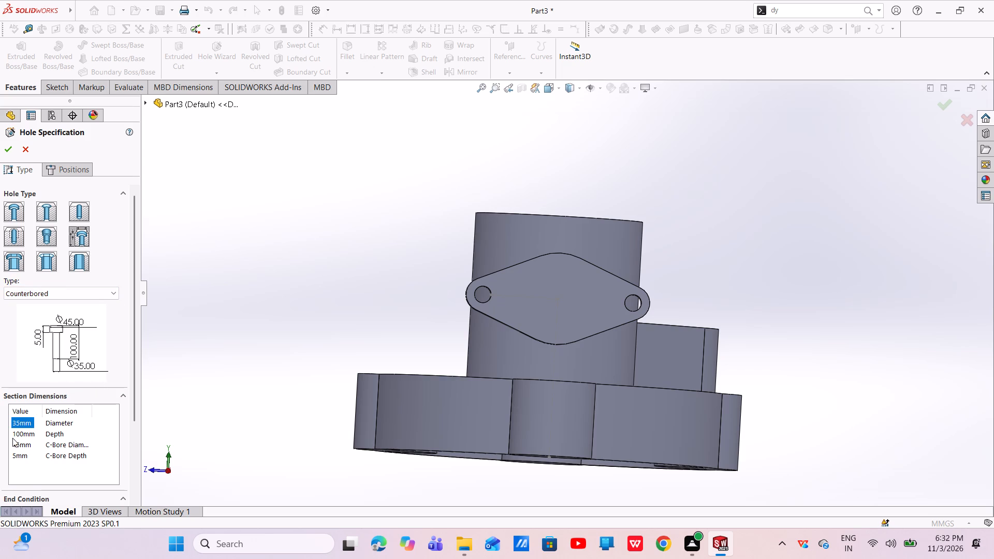
pyautogui.doubleClick(14, 444)
pyautogui.press('BackSpace')
pyautogui.write('40')
pyautogui.press('Return')
pyautogui.moveTo(135, 413); pyautogui.dragTo(133, 486)
pyautogui.click(45, 411)
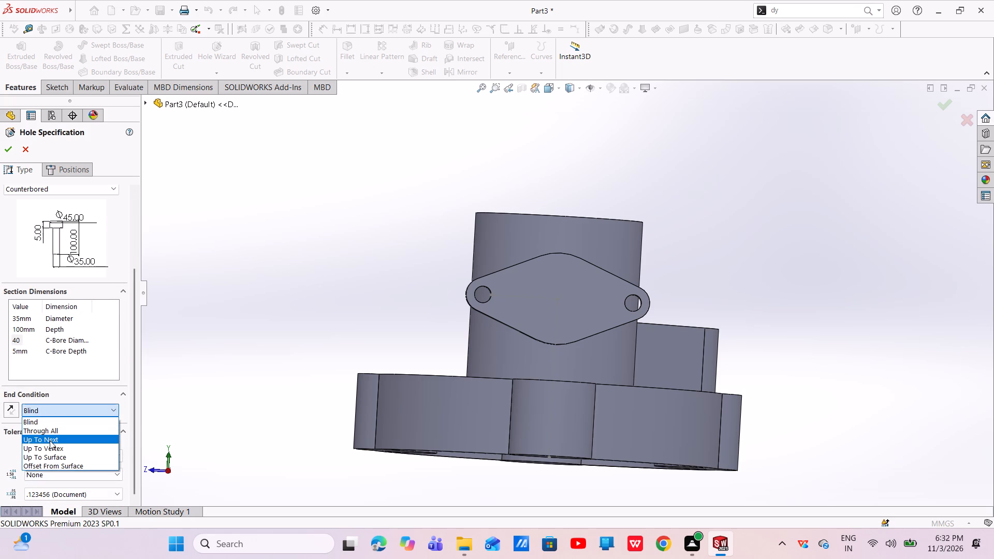
pyautogui.click(50, 440)
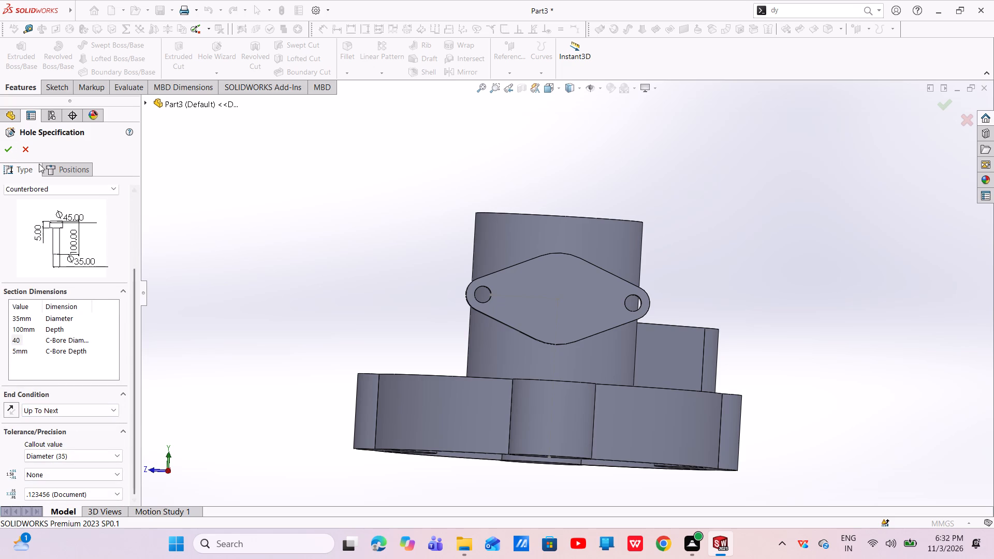
# Position the hole with a 3D sketch at the flange face's centre point, create it and inspect the bore.
pyautogui.click(57, 169)
pyautogui.click(71, 282)
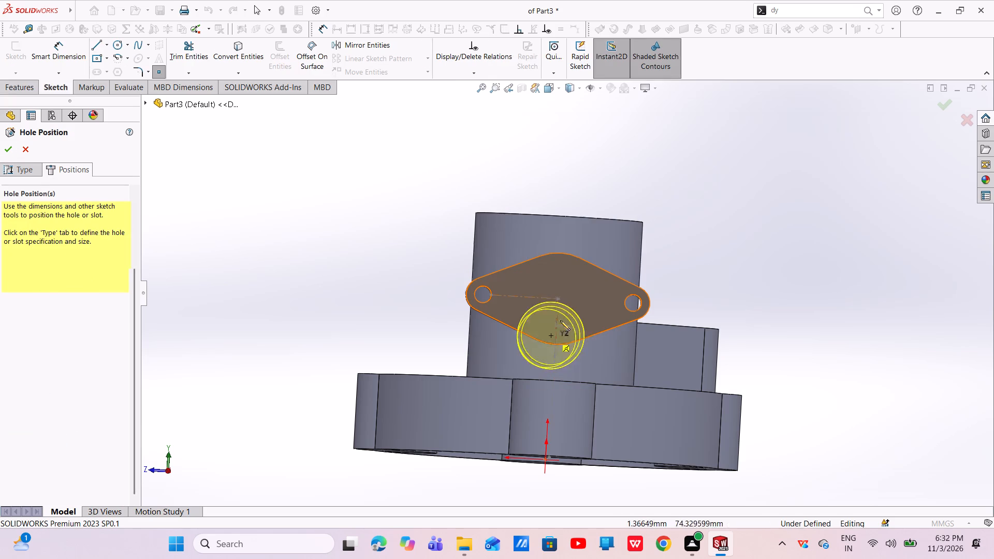
pyautogui.click(559, 299)
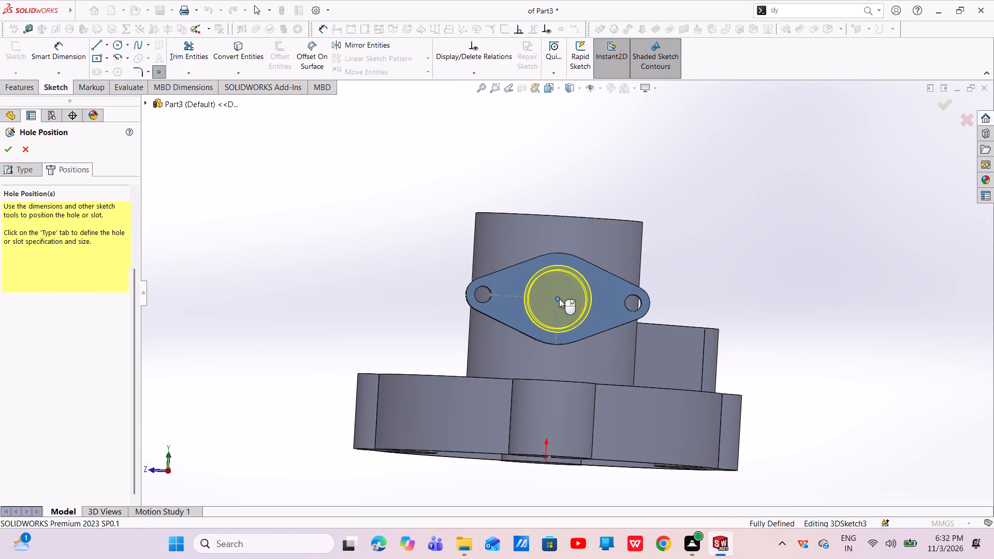
pyautogui.rightClick(559, 299)
pyautogui.moveTo(565, 302); pyautogui.dragTo(520, 354, button='middle')
pyautogui.scroll(-1, 520, 352)
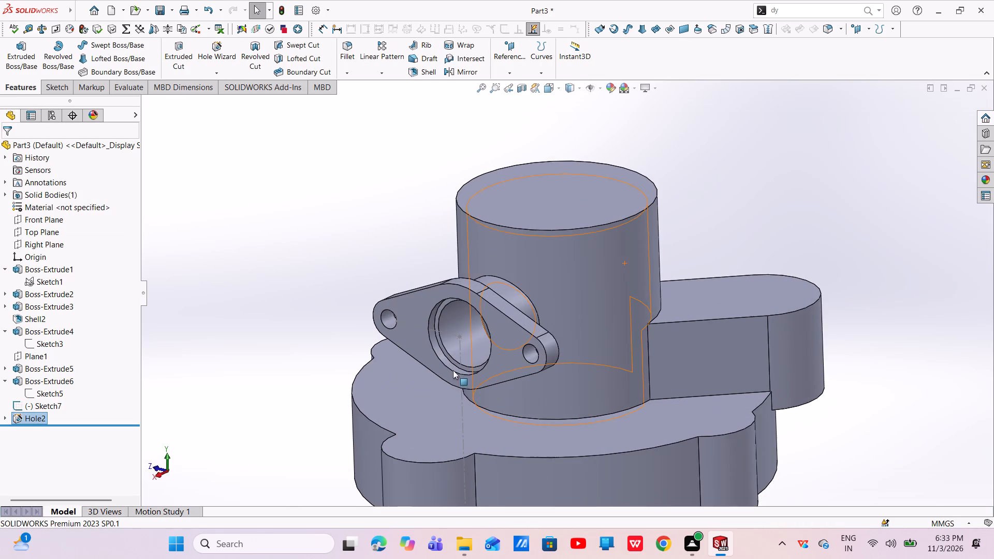
pyautogui.scroll(-7, 455, 364)
pyautogui.scroll(6, 518, 341)
pyautogui.moveTo(546, 297); pyautogui.dragTo(590, 271, button='middle')
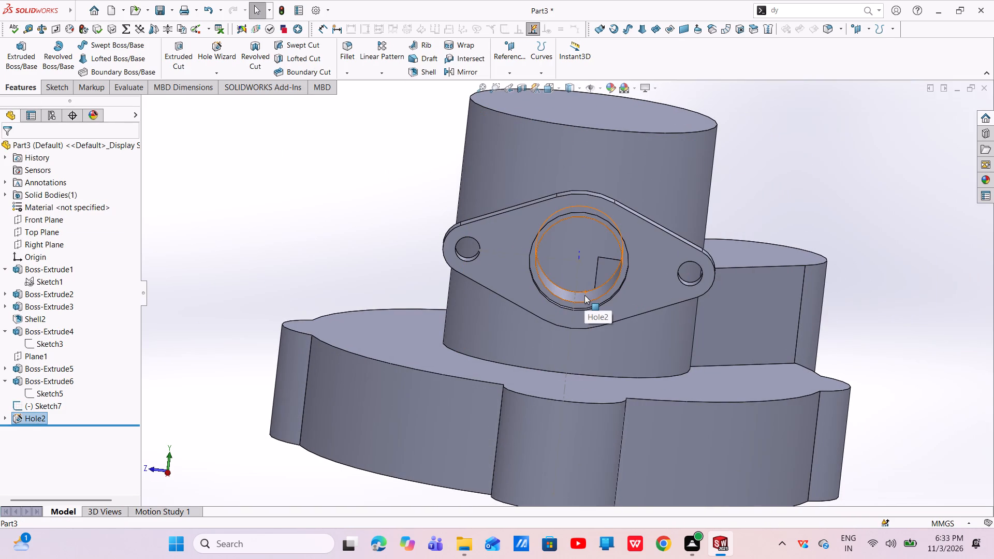
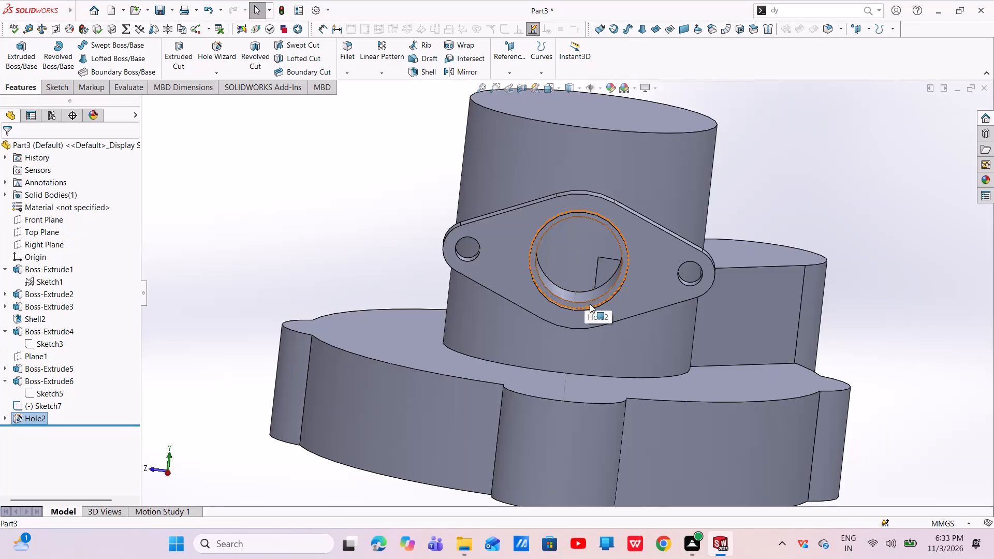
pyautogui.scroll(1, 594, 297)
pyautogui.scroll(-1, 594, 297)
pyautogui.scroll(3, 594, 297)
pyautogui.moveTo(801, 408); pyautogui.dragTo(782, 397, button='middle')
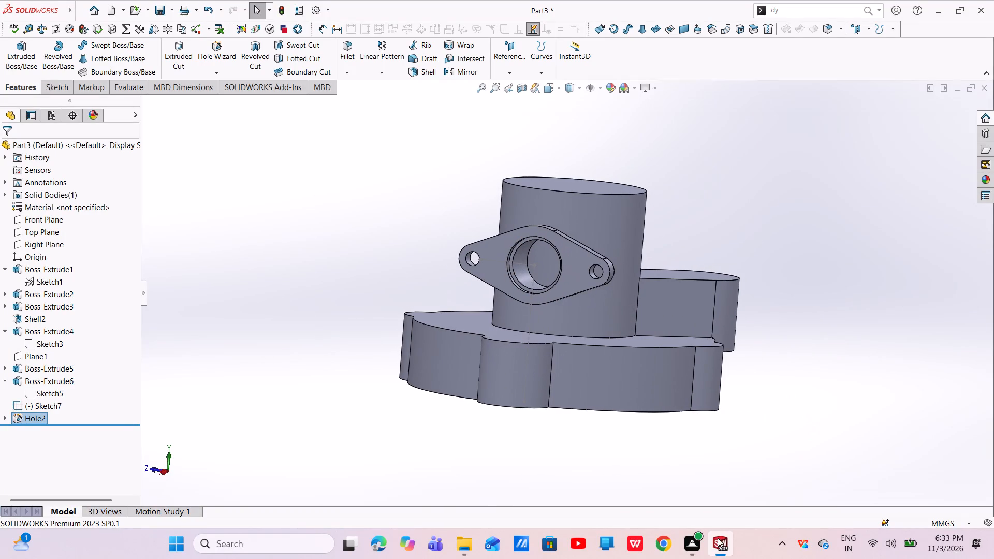
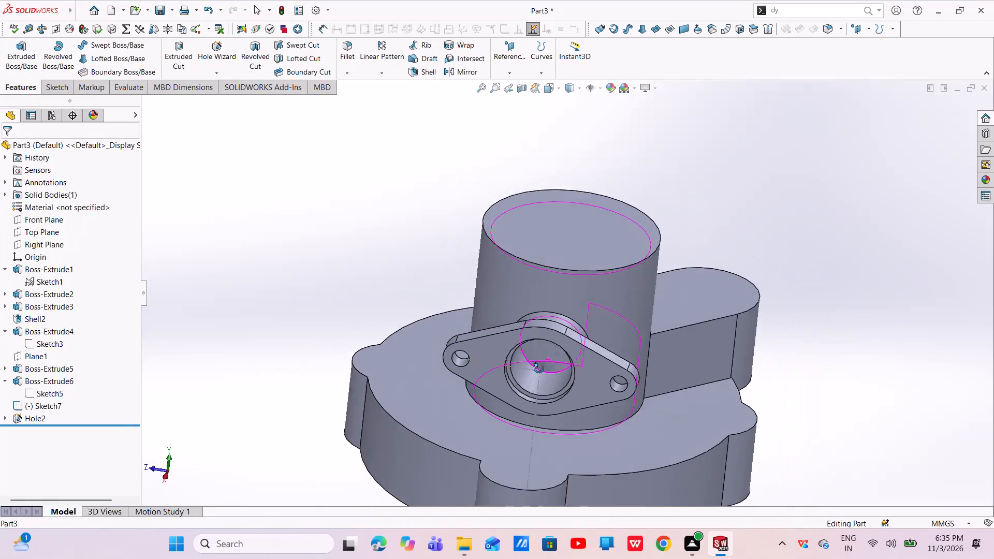
# Hide Sketch7, the vertical line running down from the centre of the side flange.
pyautogui.scroll(-2, 531, 402)
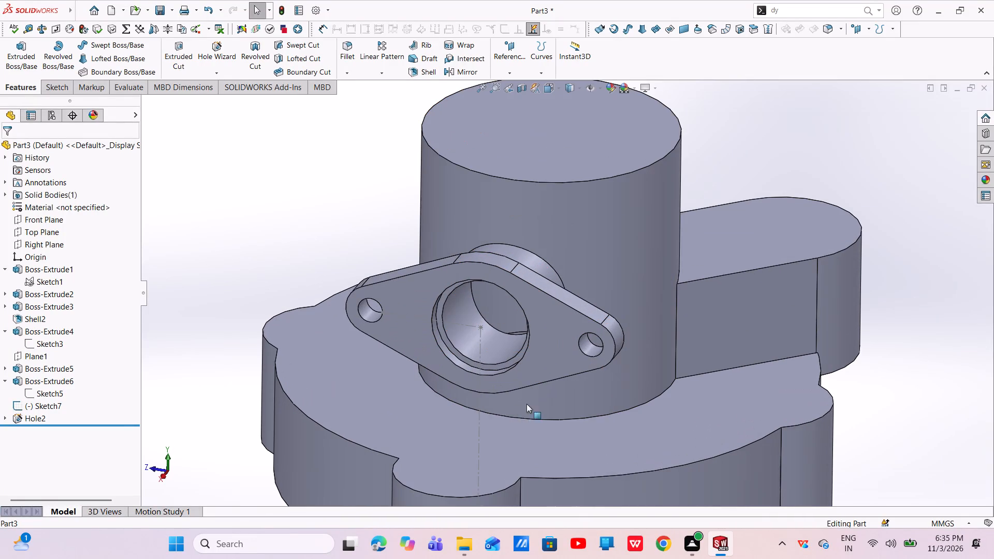
pyautogui.click(478, 404)
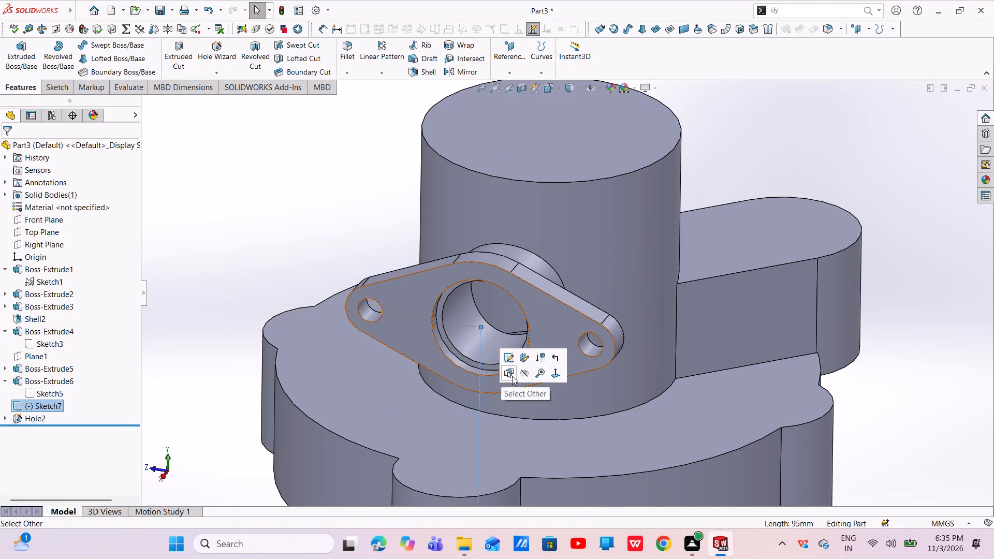
pyautogui.click(521, 377)
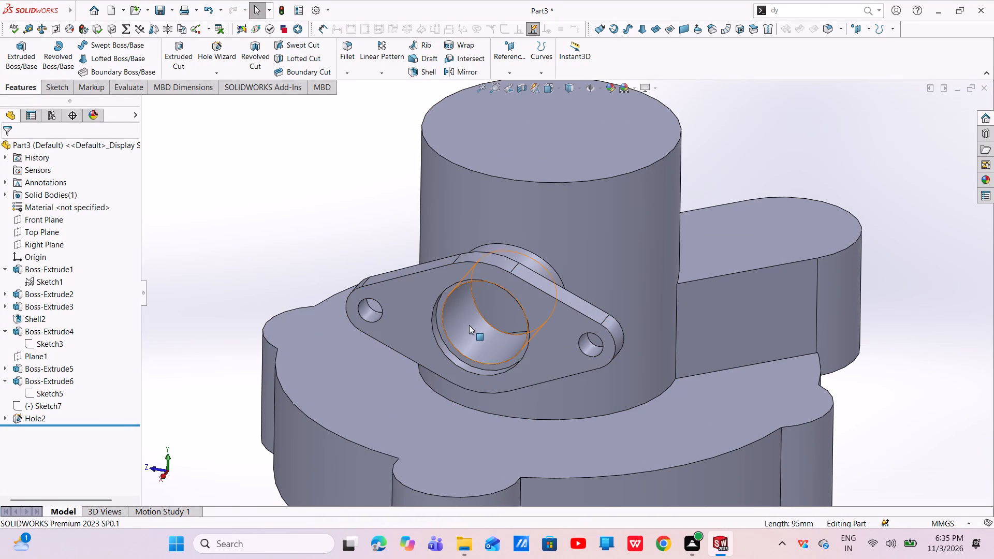
# Examine the shelled underside of the disc and where the side-flange bore meets the hollow interior of the central cylinder.
pyautogui.scroll(4, 504, 336)
pyautogui.scroll(-1, 527, 345)
pyautogui.moveTo(543, 325); pyautogui.dragTo(685, 282, button='middle')
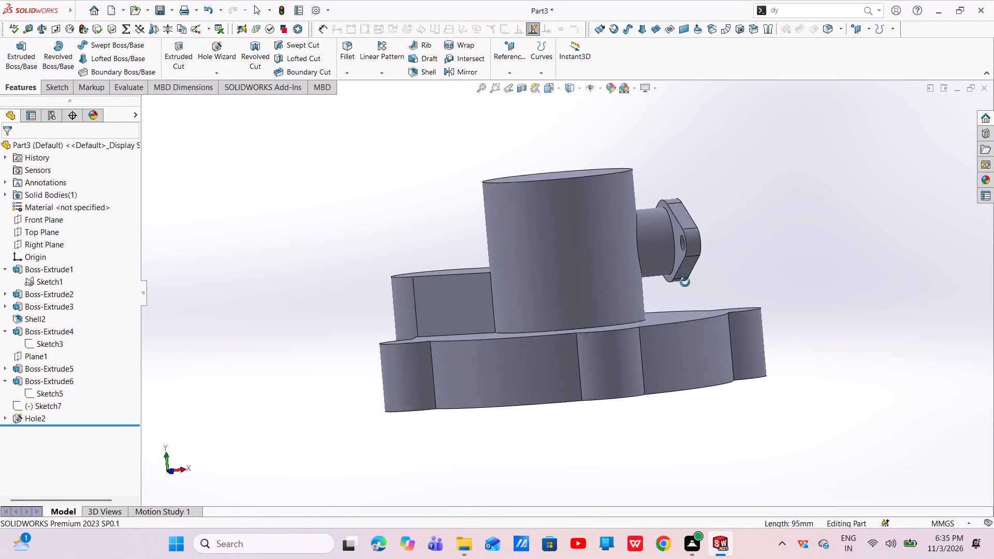
pyautogui.moveTo(685, 282); pyautogui.dragTo(723, 196, button='middle')
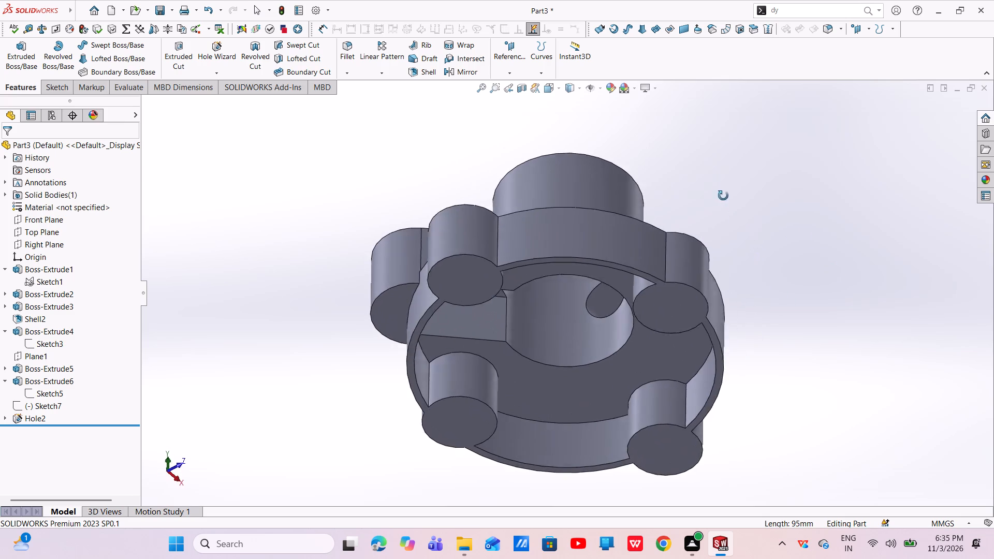
pyautogui.moveTo(723, 196); pyautogui.dragTo(738, 124, button='middle')
pyautogui.scroll(-6, 622, 287)
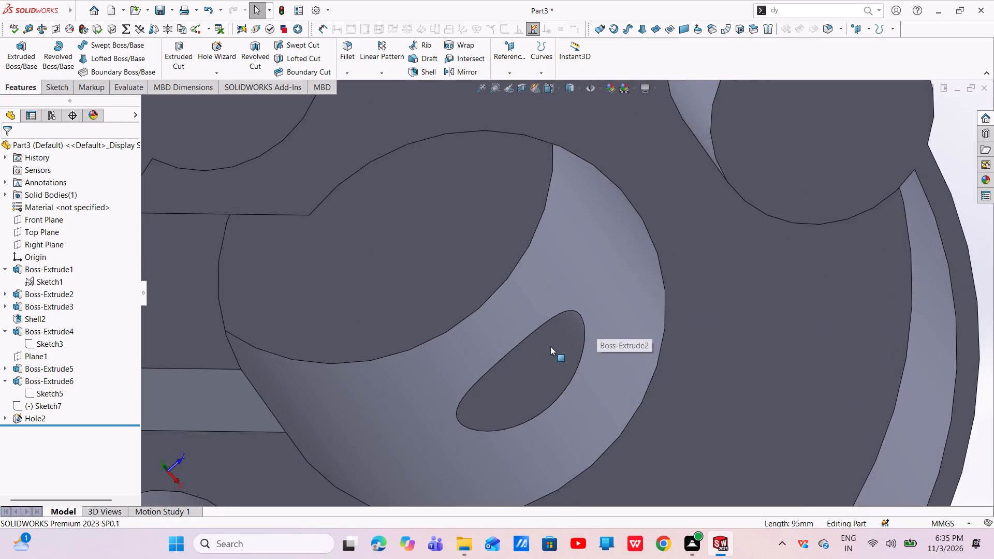
pyautogui.scroll(-6, 547, 350)
pyautogui.moveTo(540, 381); pyautogui.dragTo(566, 459, button='middle')
pyautogui.scroll(8, 604, 430)
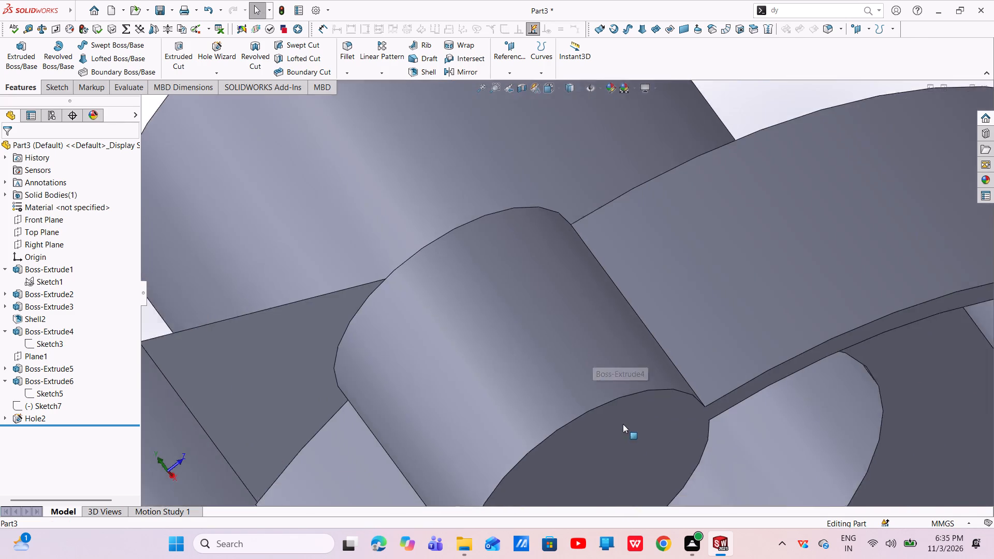
pyautogui.scroll(3, 623, 424)
pyautogui.moveTo(616, 409); pyautogui.dragTo(604, 398, button='middle')
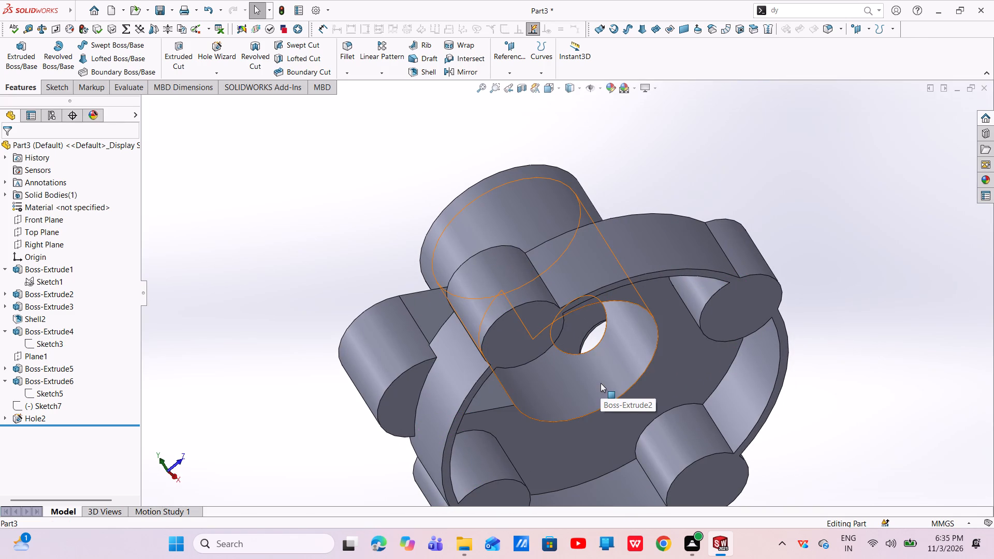
pyautogui.scroll(3, 662, 334)
pyautogui.moveTo(660, 332); pyautogui.dragTo(596, 434, button='middle')
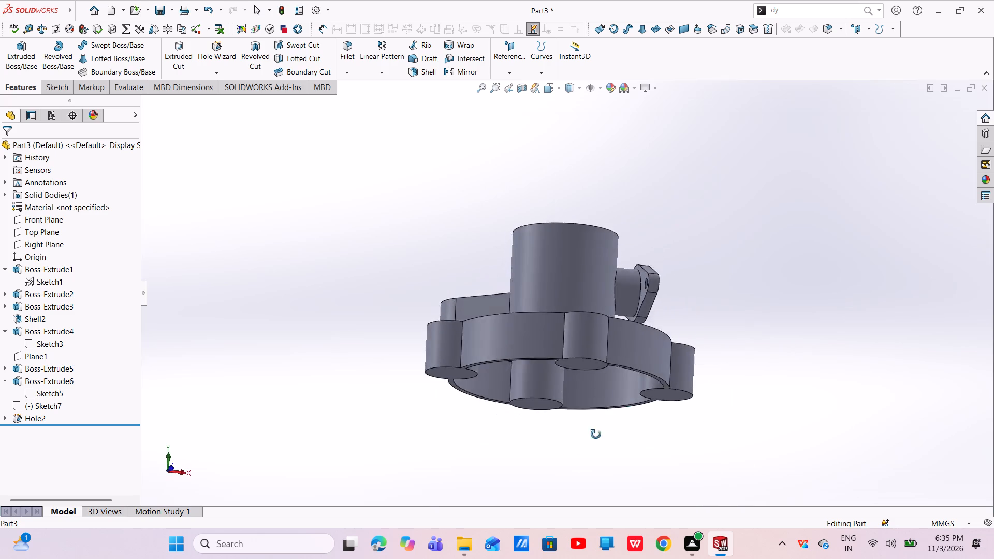
pyautogui.moveTo(596, 434); pyautogui.dragTo(474, 492, button='middle')
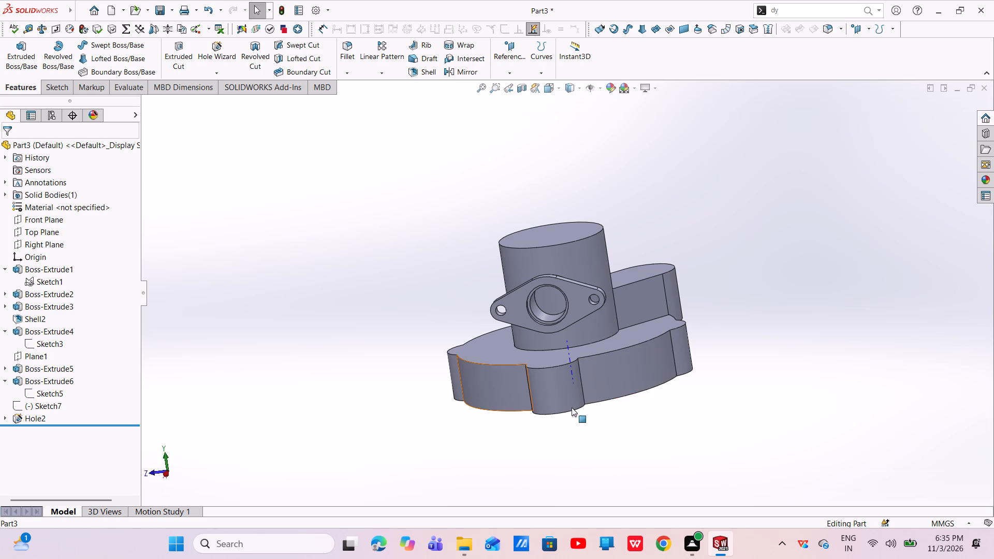
# Open a planar section view on the Front Plane to inspect the inside of the cylinder and side-flange bore.
pyautogui.scroll(-6, 576, 301)
pyautogui.moveTo(547, 317); pyautogui.dragTo(517, 326, button='middle')
pyautogui.scroll(5, 522, 322)
pyautogui.moveTo(597, 314); pyautogui.dragTo(611, 310, button='middle')
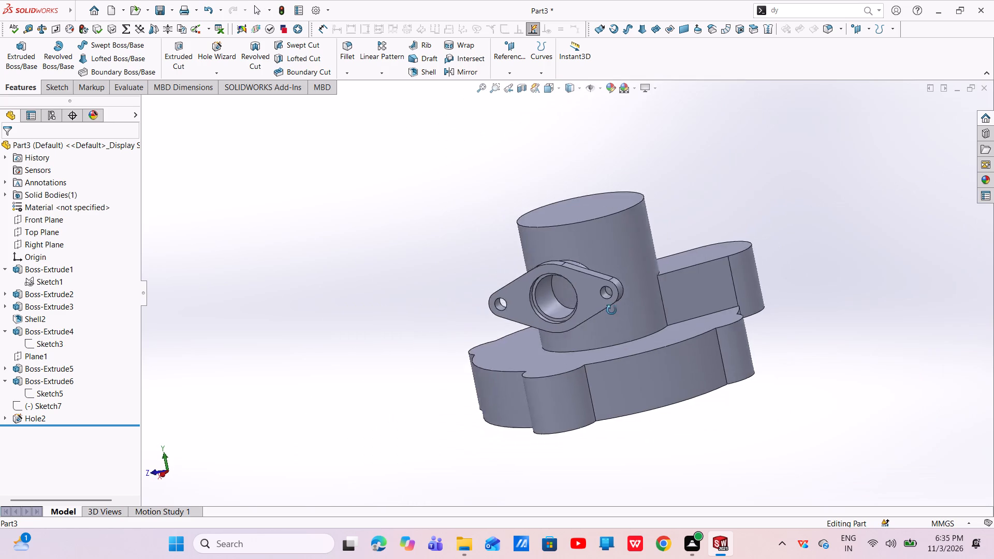
pyautogui.moveTo(611, 310); pyautogui.dragTo(609, 334, button='middle')
pyautogui.click(523, 87)
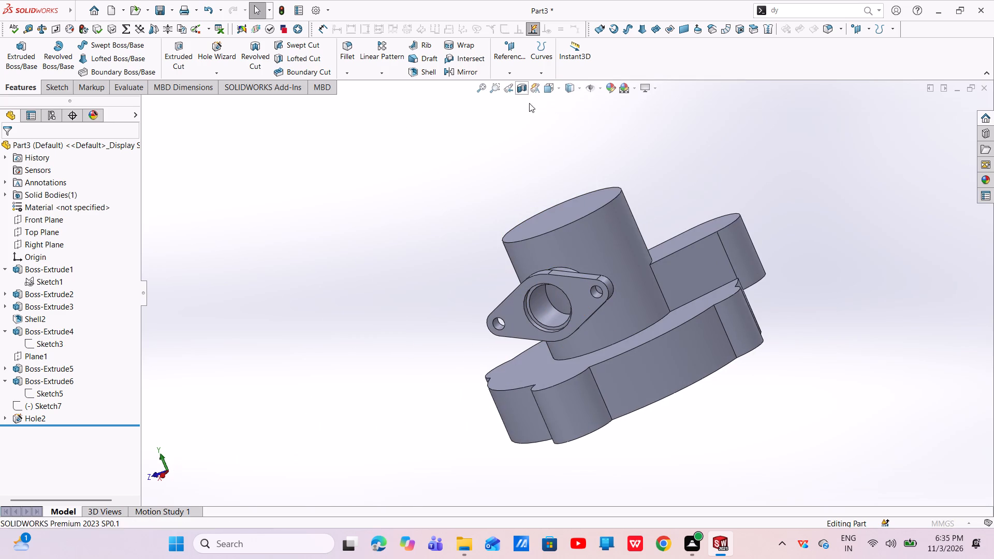
pyautogui.moveTo(637, 363); pyautogui.dragTo(572, 479, button='middle')
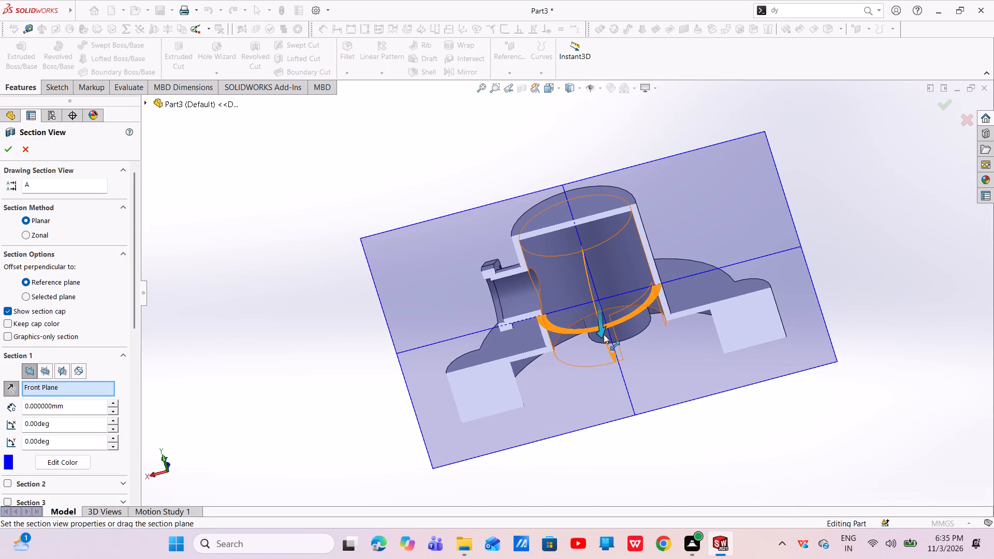
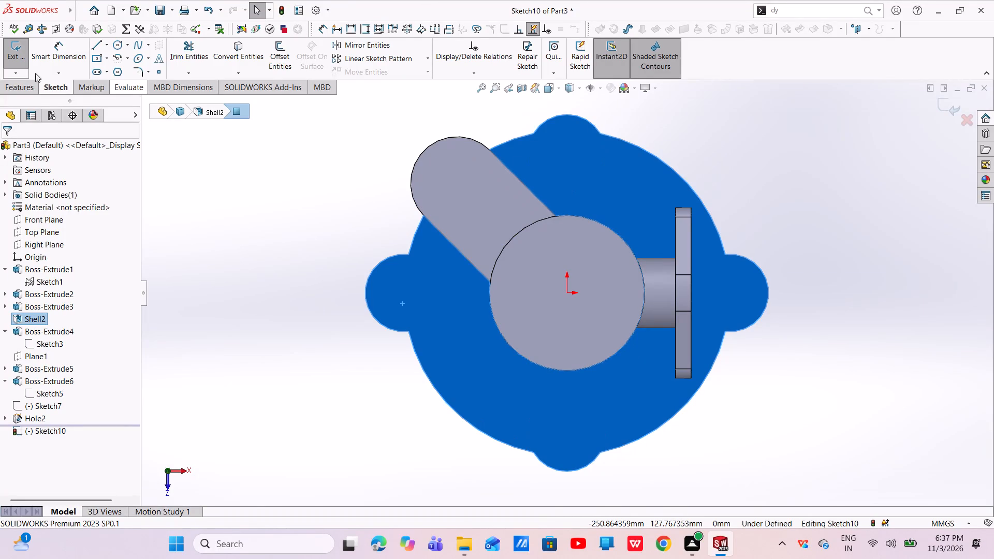
# Sketch a circle about 31.6 mm in diameter, concentric with the disc's rear lobe (-Z side).
pyautogui.click(112, 43)
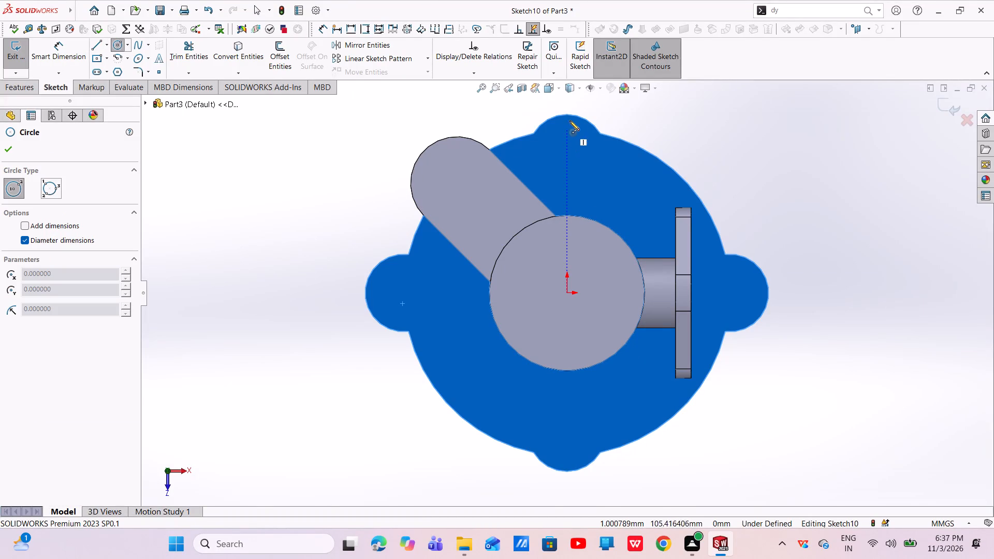
pyautogui.click(568, 155)
pyautogui.click(583, 172)
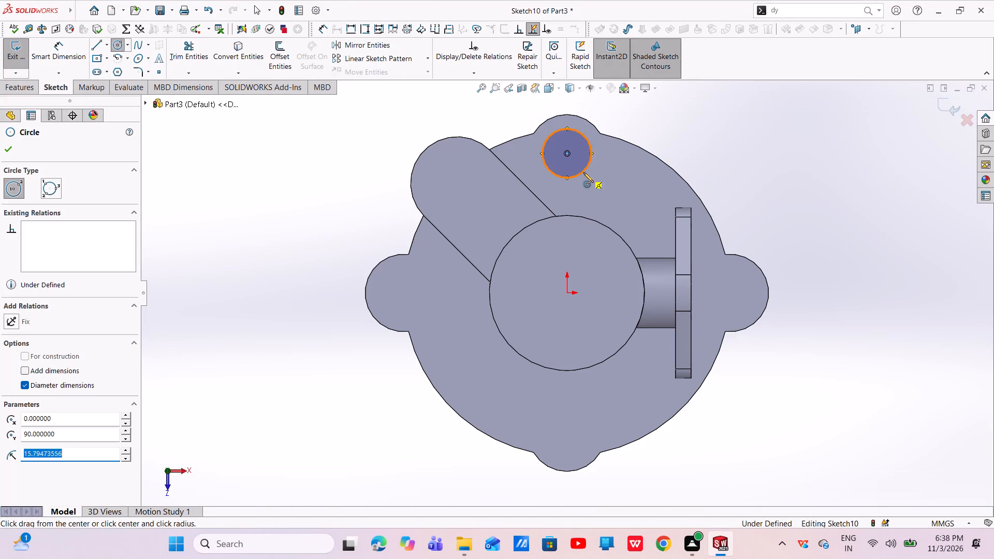
pyautogui.rightClick(583, 172)
pyautogui.click(594, 180)
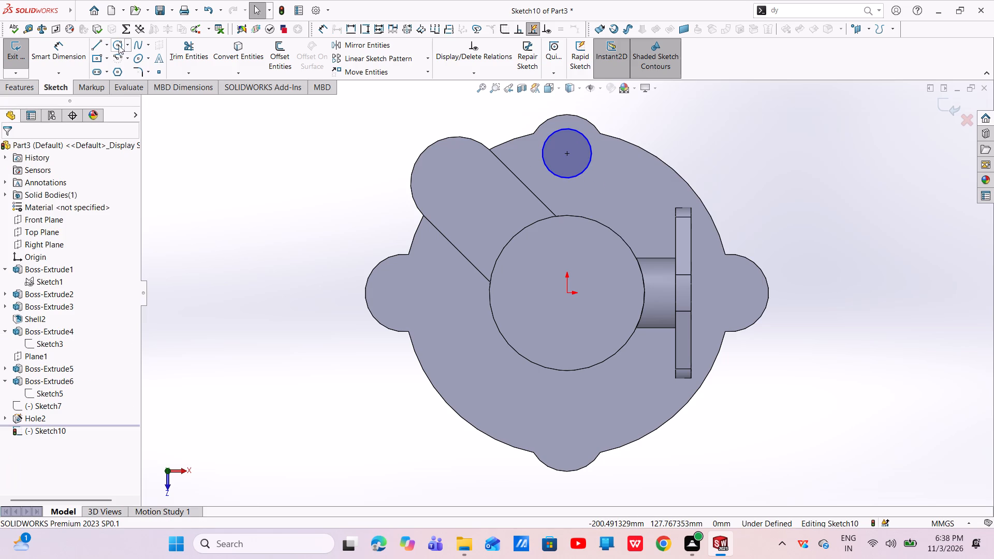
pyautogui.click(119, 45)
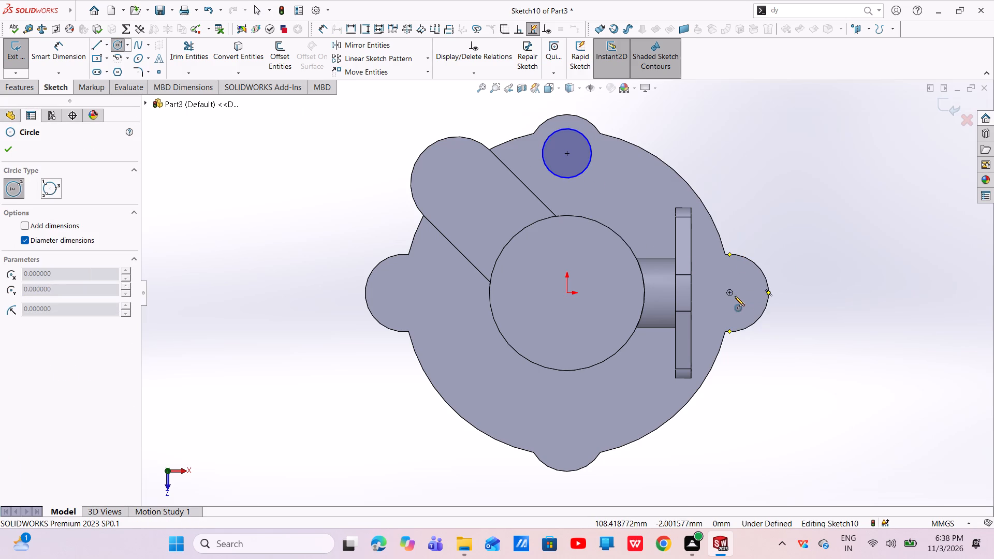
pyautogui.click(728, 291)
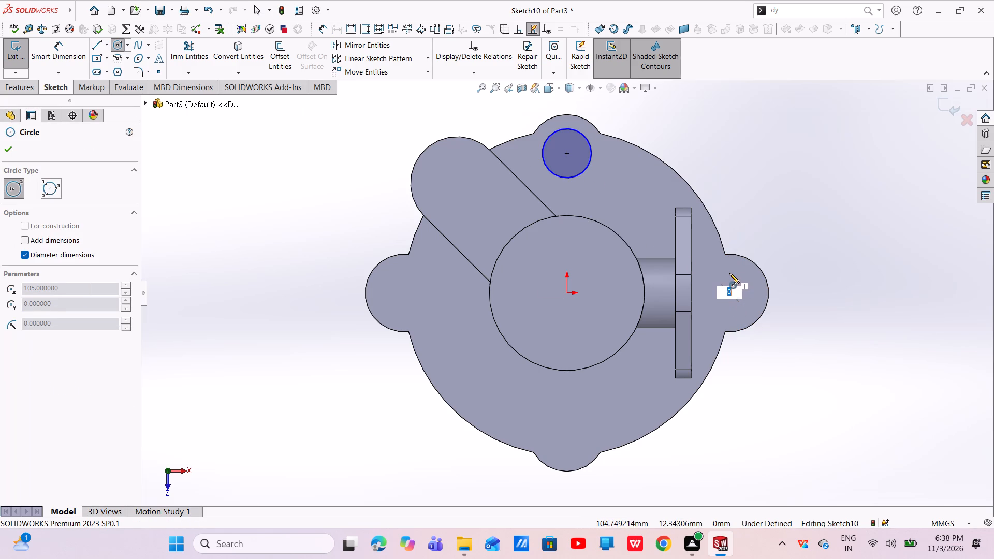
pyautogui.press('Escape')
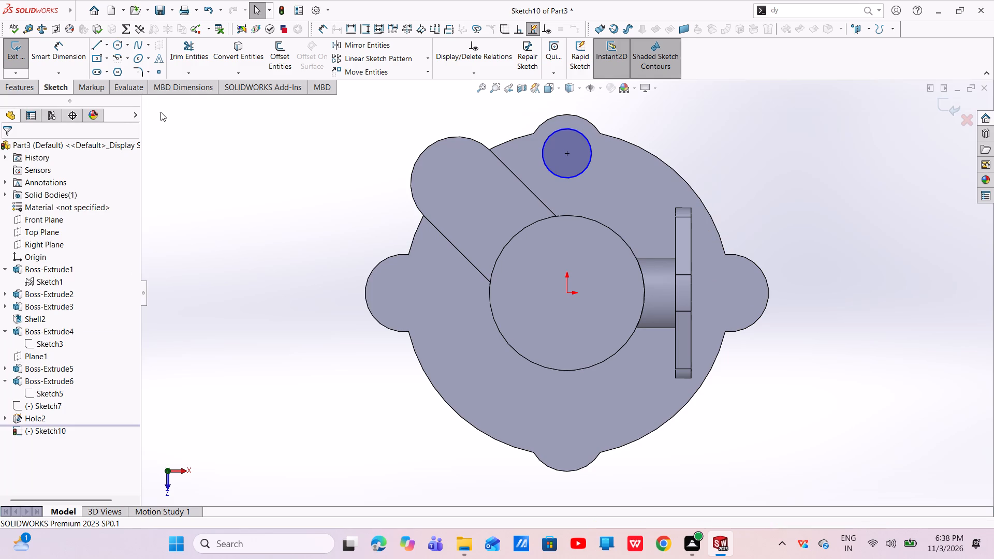
# Sketch a circle concentric with the disc's lobe beneath the side flange (+X side).
pyautogui.click(116, 42)
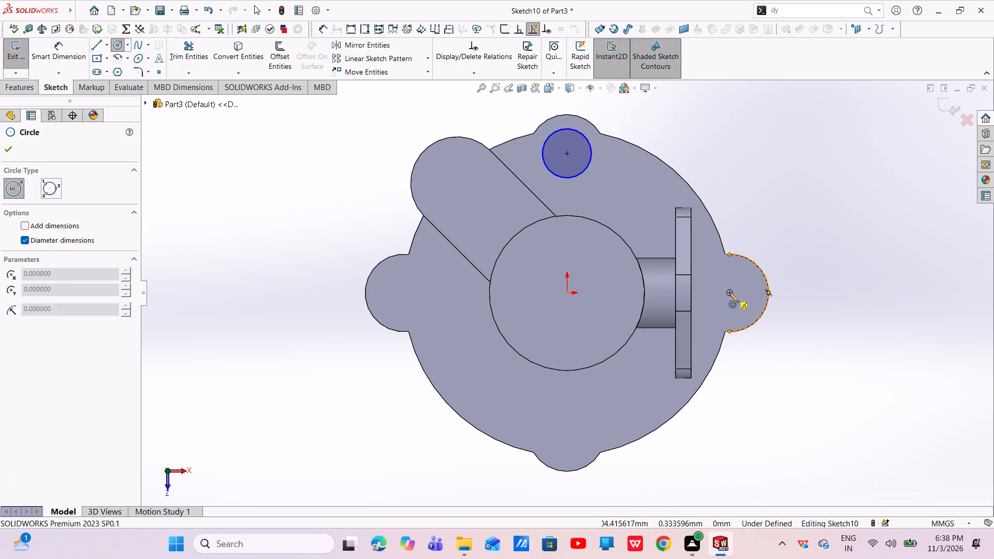
pyautogui.moveTo(729, 292); pyautogui.dragTo(743, 314)
pyautogui.rightClick(743, 314)
pyautogui.click(750, 319)
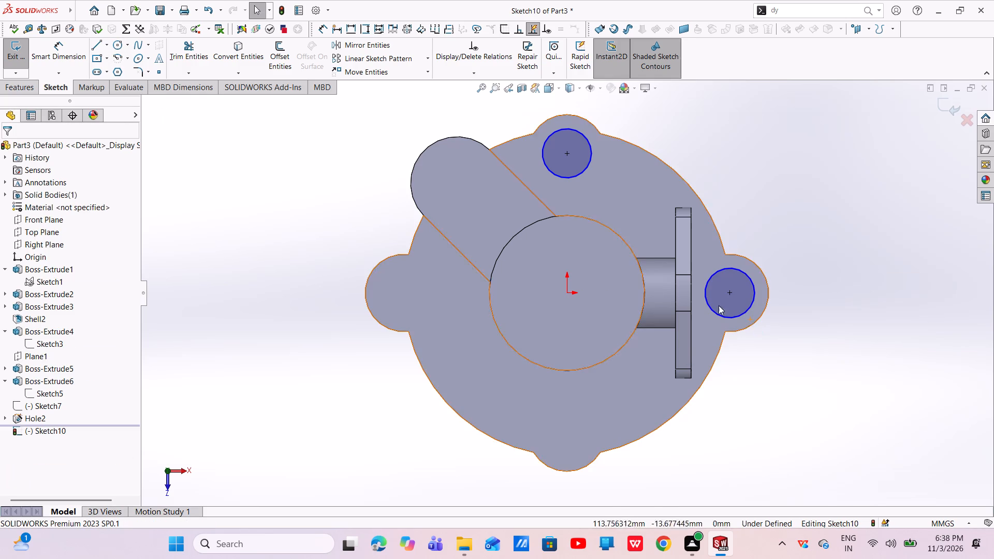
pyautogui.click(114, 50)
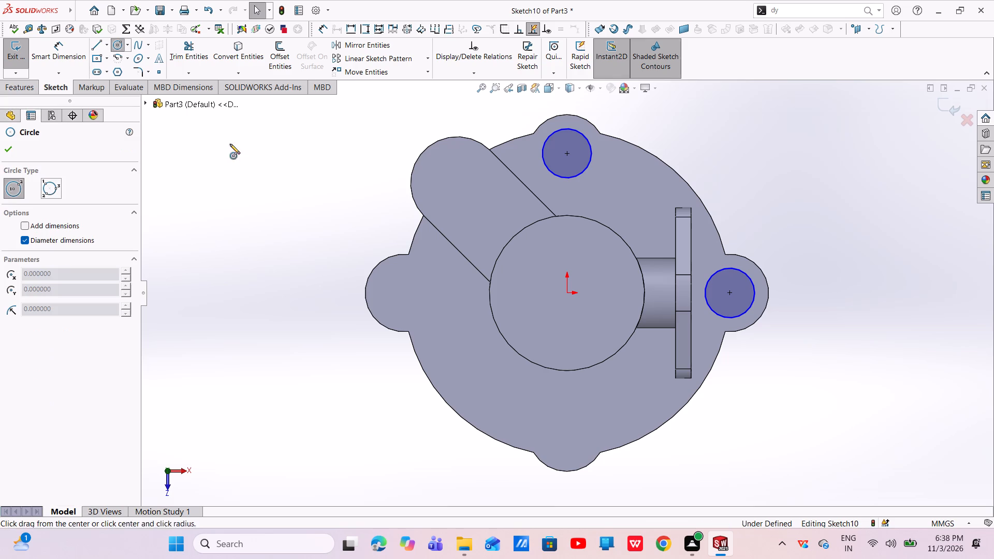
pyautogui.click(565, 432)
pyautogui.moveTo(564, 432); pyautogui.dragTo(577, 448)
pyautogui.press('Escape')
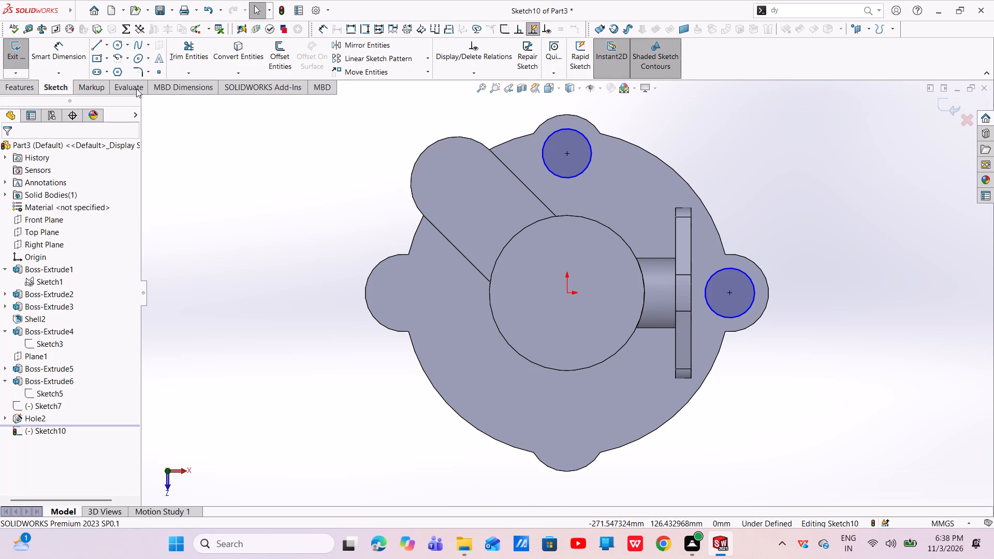
# Sketch one circle concentric with the lobe opposite the side flange and another concentric with the front lobe (+Z side).
pyautogui.click(115, 44)
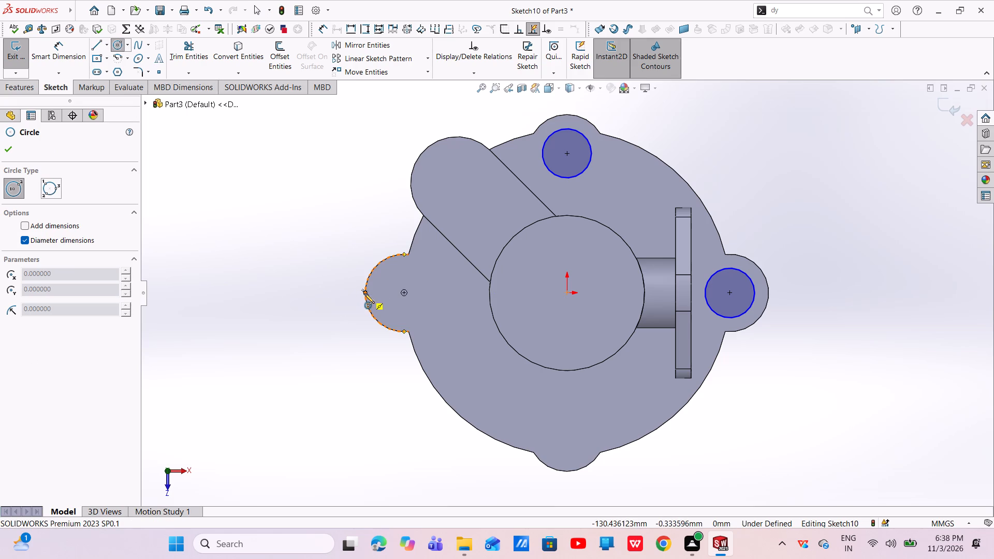
pyautogui.moveTo(404, 292); pyautogui.dragTo(416, 305)
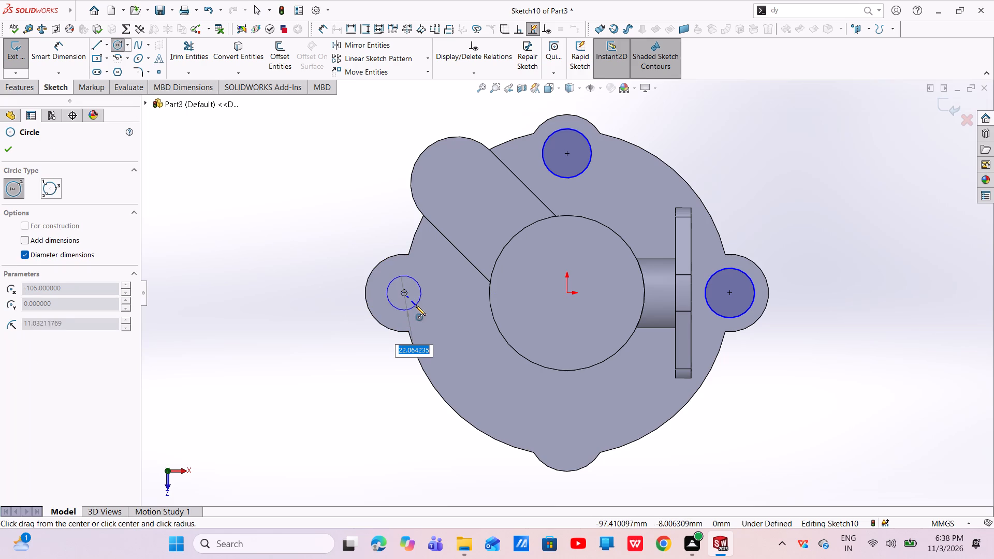
pyautogui.moveTo(416, 305); pyautogui.dragTo(418, 310)
pyautogui.rightClick(418, 309)
pyautogui.click(428, 316)
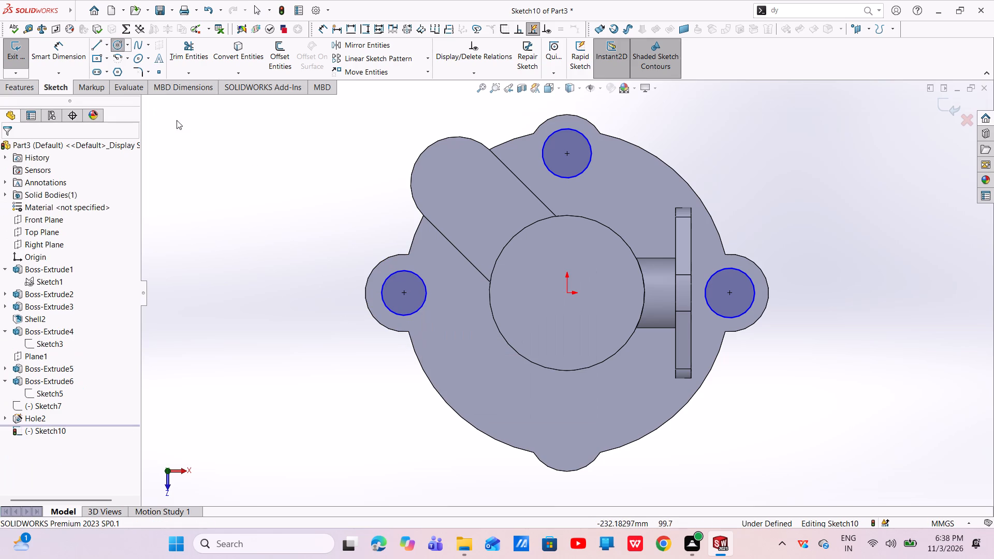
pyautogui.click(120, 45)
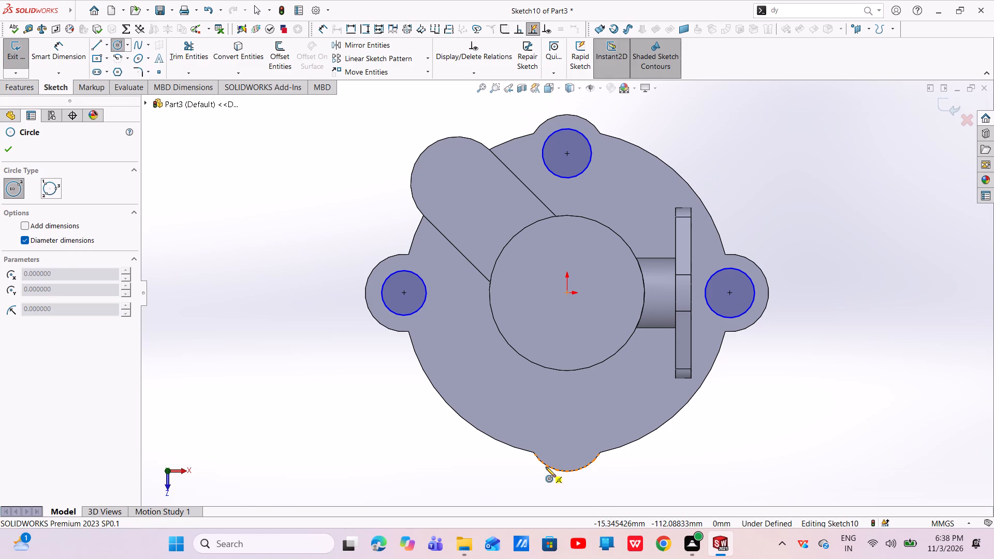
pyautogui.click(567, 431)
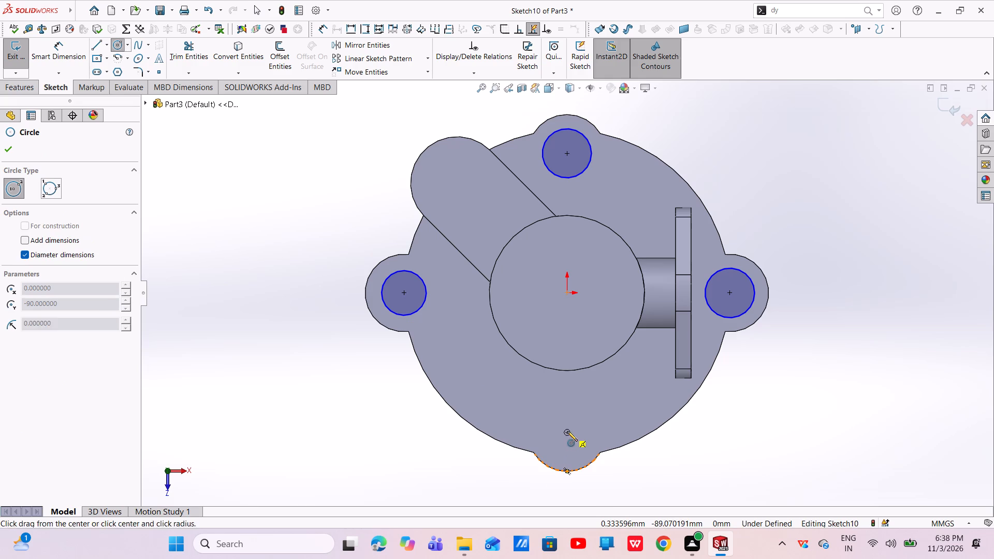
pyautogui.click(589, 452)
pyautogui.rightClick(589, 452)
pyautogui.click(595, 456)
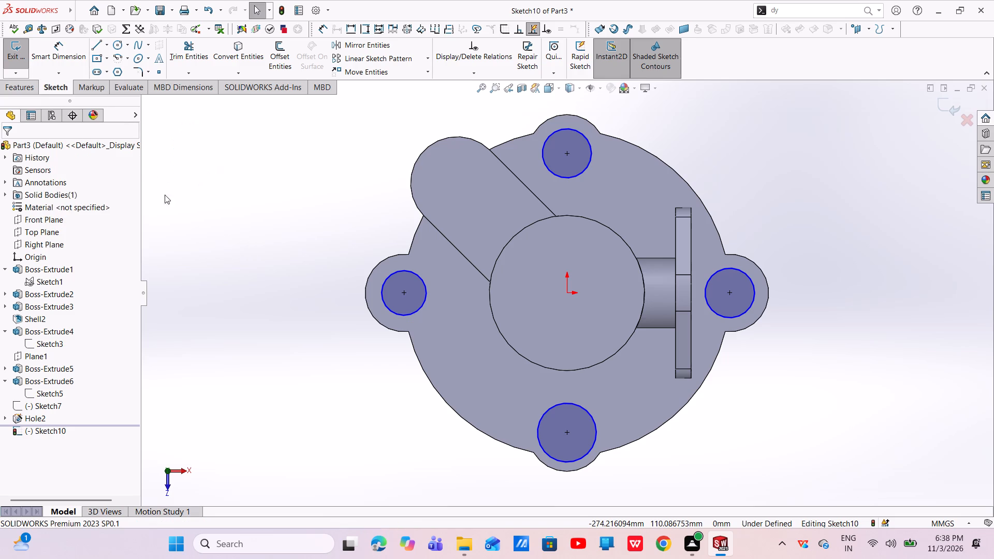
# Dimension the rear lobe's circle to a diameter of 25 mm.
pyautogui.click(75, 56)
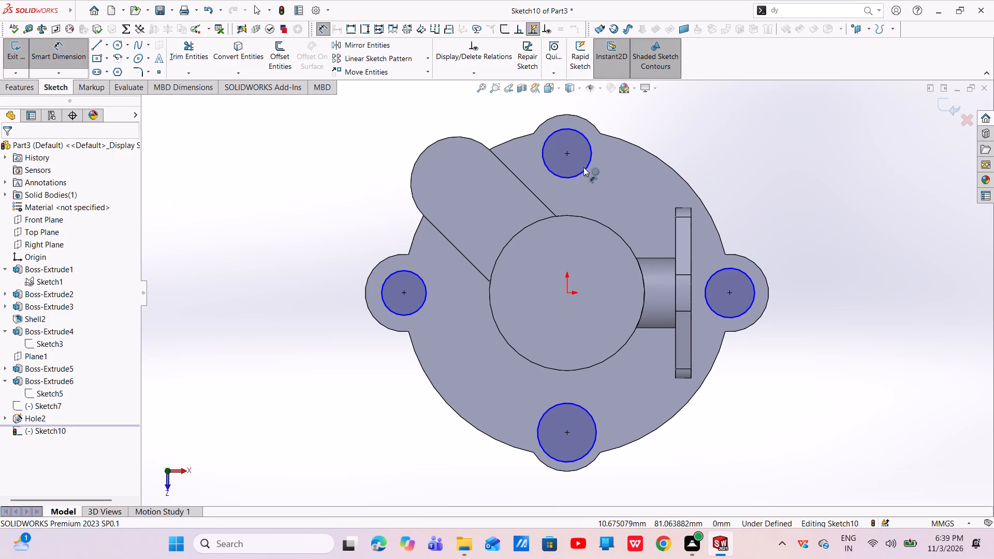
pyautogui.click(584, 167)
pyautogui.click(723, 123)
pyautogui.press('BackSpace')
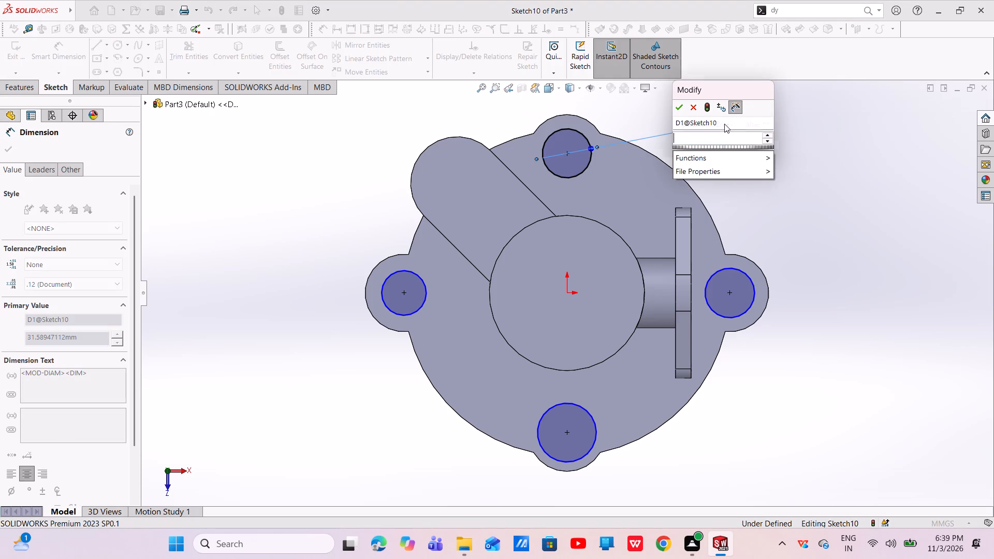
pyautogui.write('25')
pyautogui.press('Return')
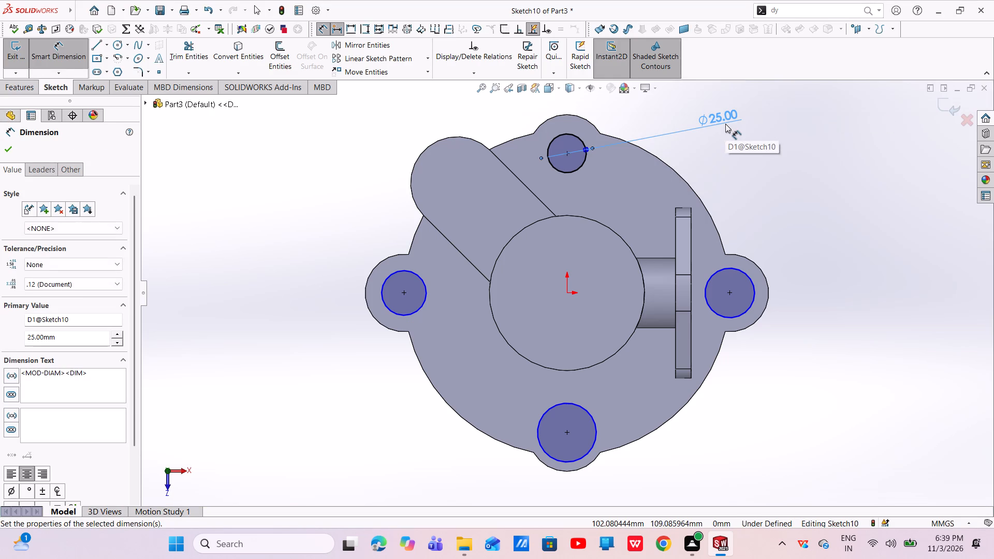
pyautogui.press('Escape')
pyautogui.press('Escape')
# Make all four lobe circles equal in size with an Equal relation.
pyautogui.click(583, 165)
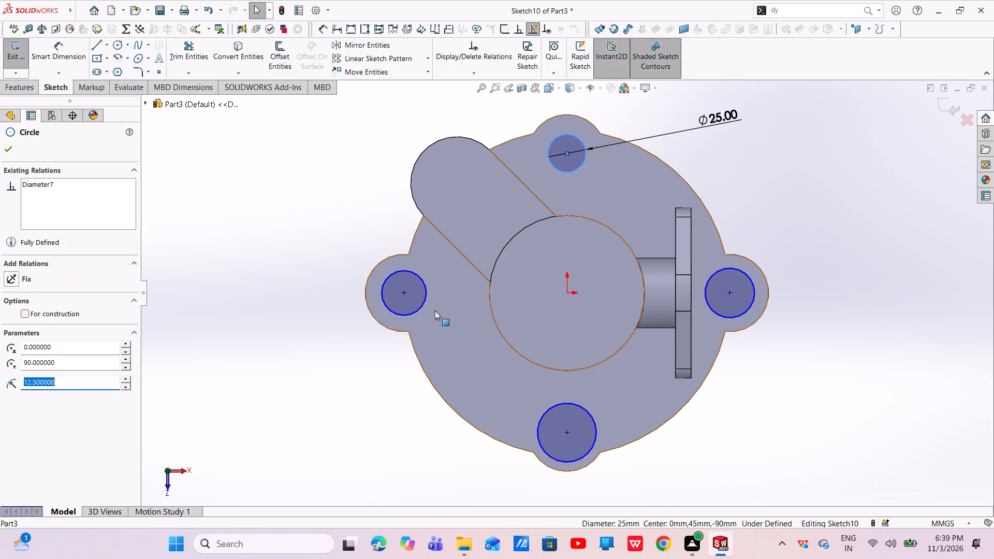
pyautogui.keyDown('ctrl'); pyautogui.click(422, 305); pyautogui.keyUp('ctrl')
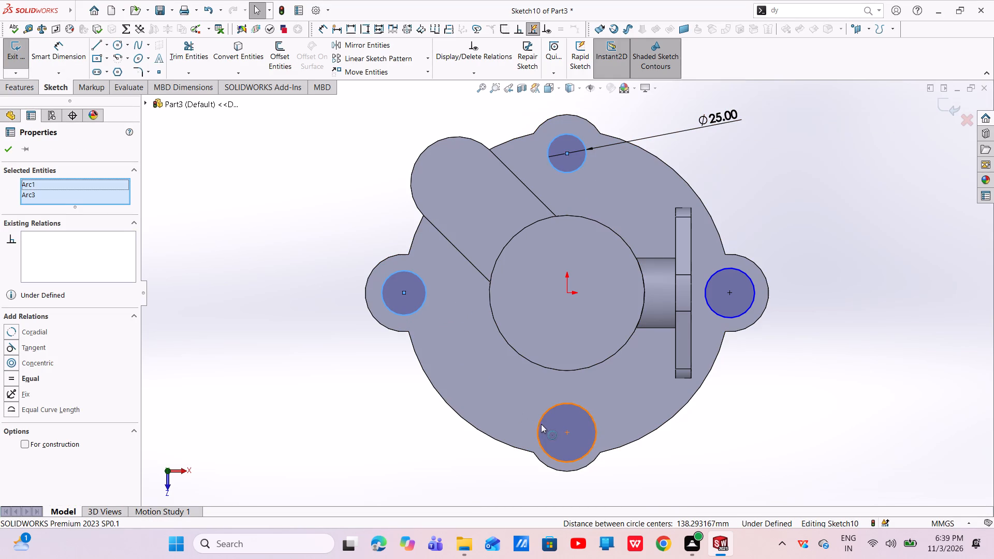
pyautogui.keyDown('ctrl'); pyautogui.click(538, 423); pyautogui.keyUp('ctrl')
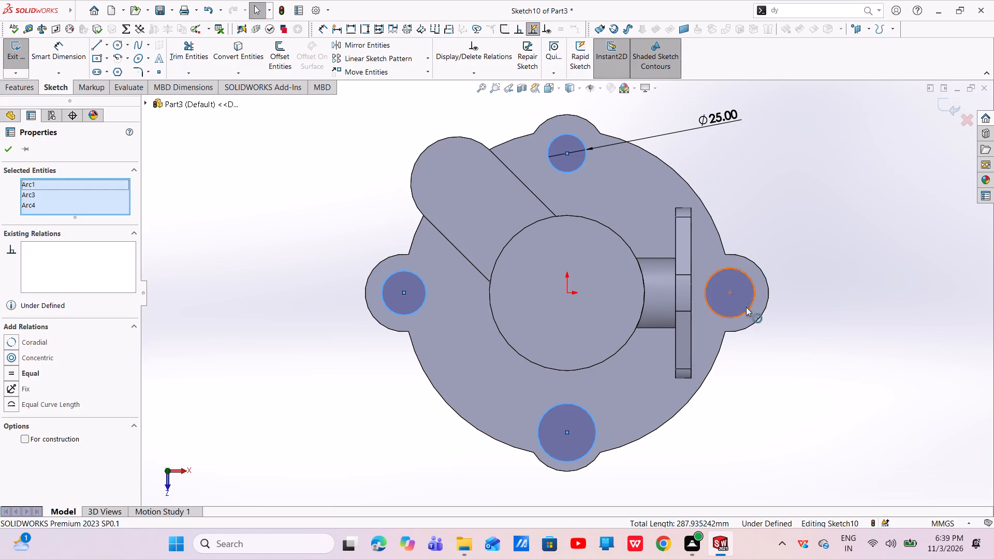
pyautogui.keyDown('ctrl'); pyautogui.click(748, 309); pyautogui.keyUp('ctrl')
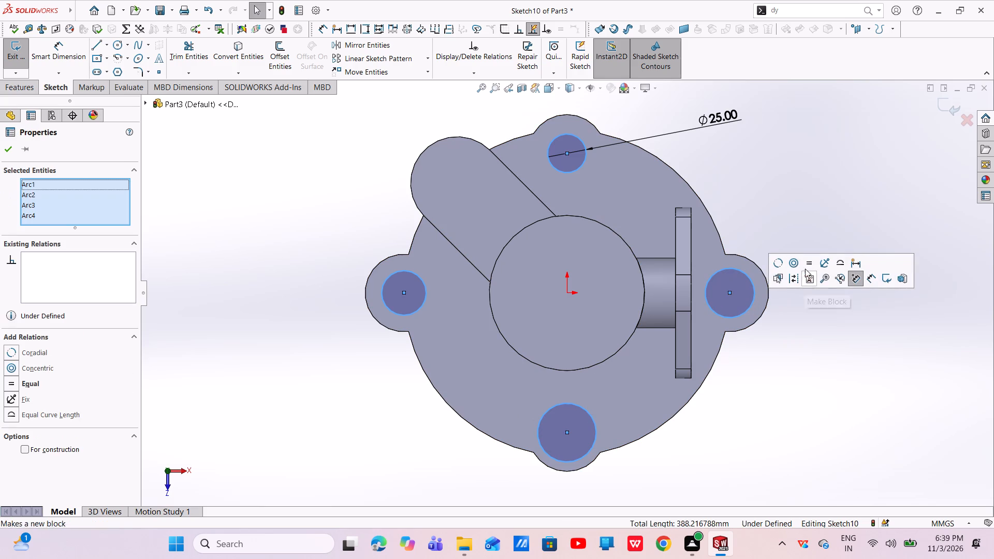
pyautogui.click(807, 263)
pyautogui.press('Escape')
pyautogui.press('Escape')
pyautogui.press('Escape')
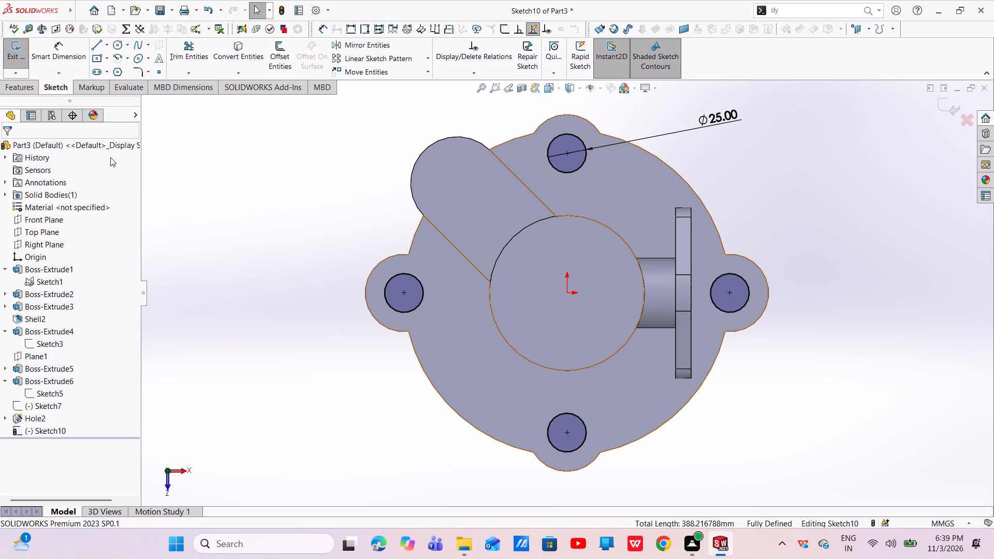
# Extrude the four lobe circles as blind bosses 6 mm upward from the disc's top face, merged with the body.
pyautogui.click(16, 82)
pyautogui.click(16, 68)
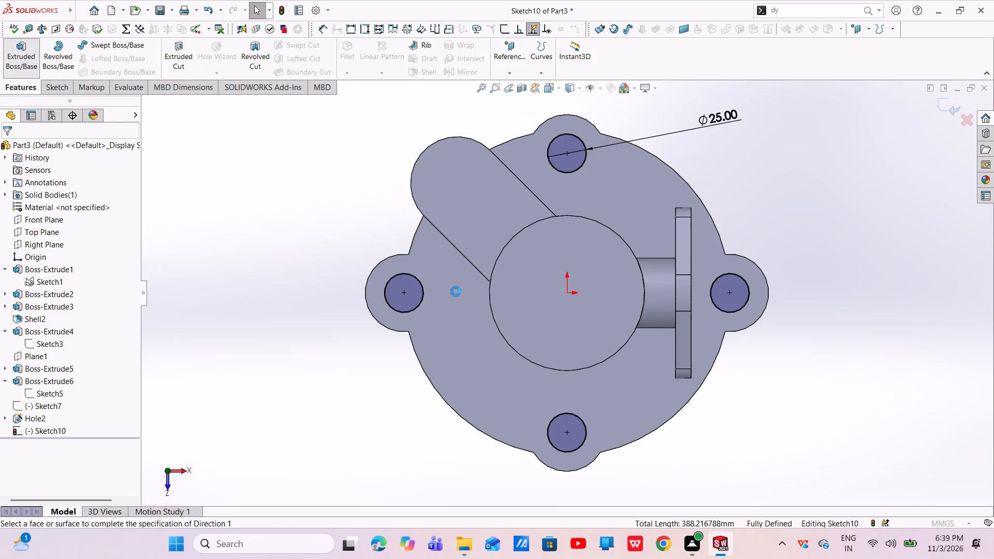
pyautogui.click(79, 221)
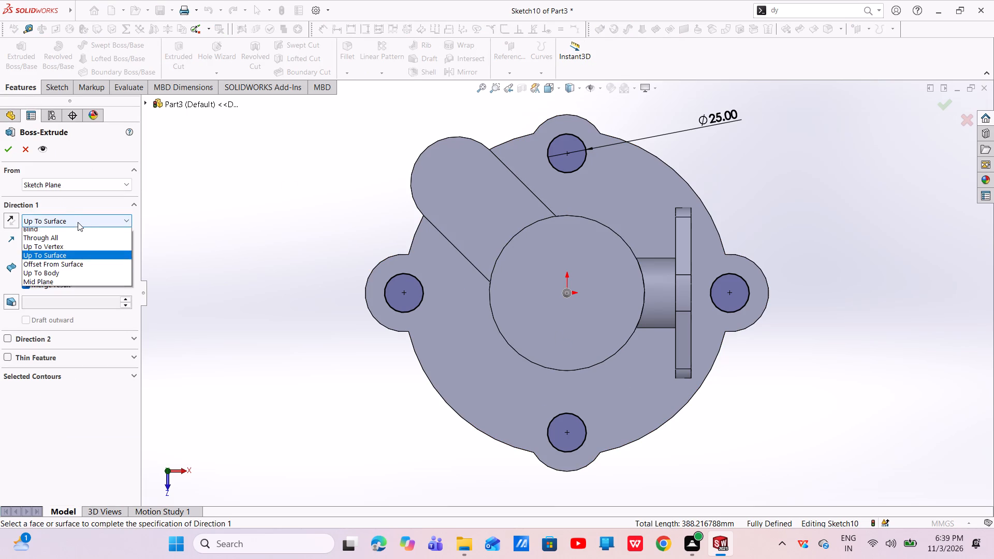
pyautogui.click(71, 228)
pyautogui.scroll(1, 338, 377)
pyautogui.moveTo(337, 365); pyautogui.dragTo(326, 215, button='middle')
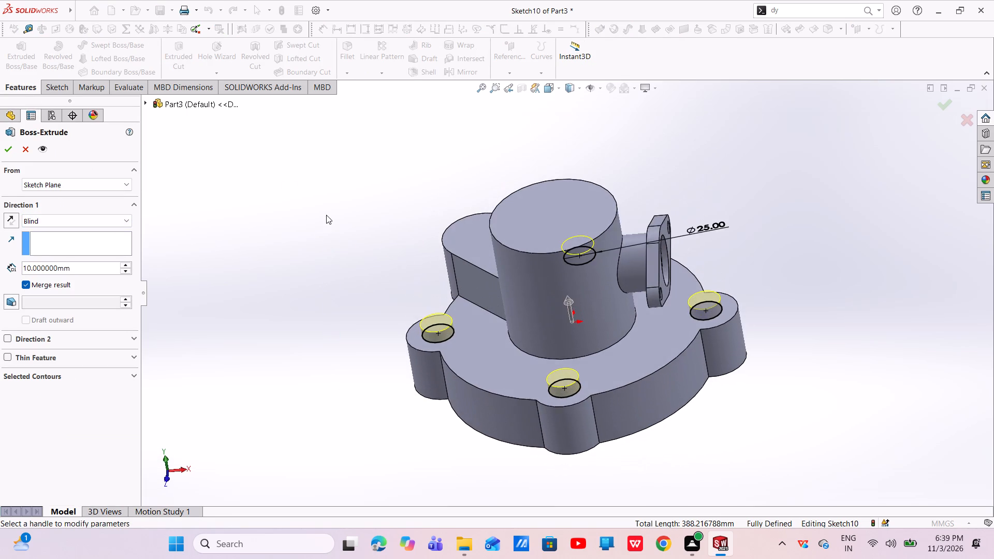
pyautogui.moveTo(326, 215); pyautogui.dragTo(326, 219, button='middle')
pyautogui.scroll(-3, 549, 456)
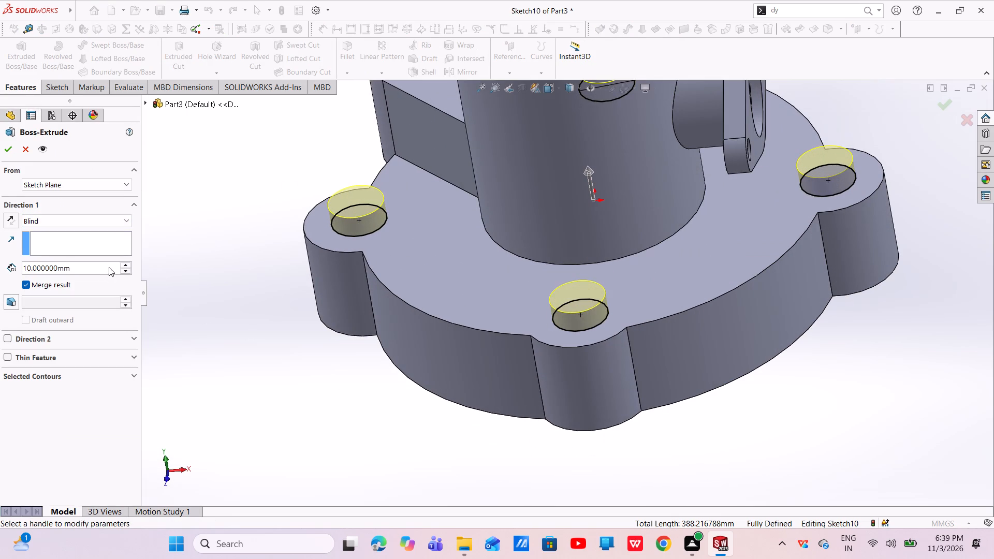
pyautogui.moveTo(70, 269); pyautogui.dragTo(35, 275)
pyautogui.press('BackSpace')
pyautogui.press('6')
pyautogui.press('Return')
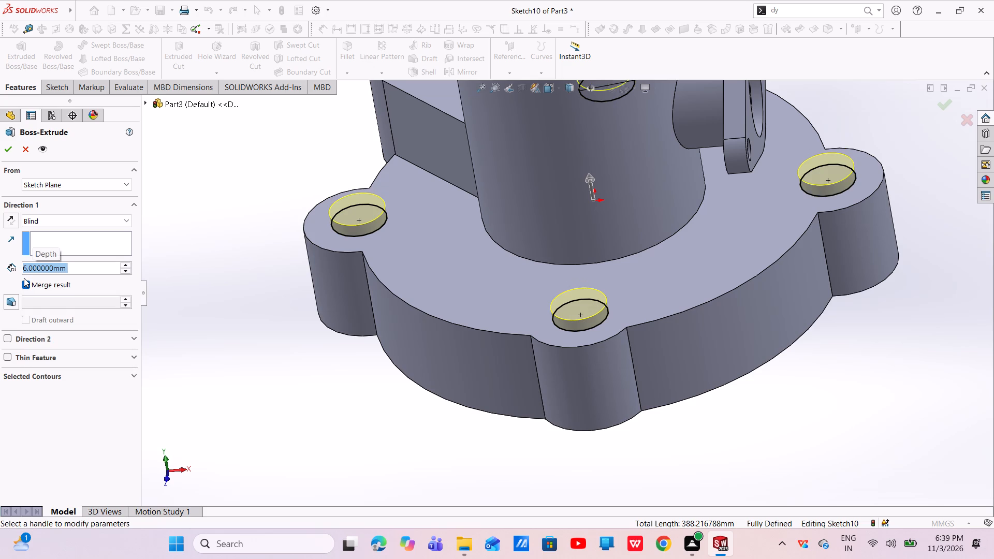
pyautogui.click(1, 153)
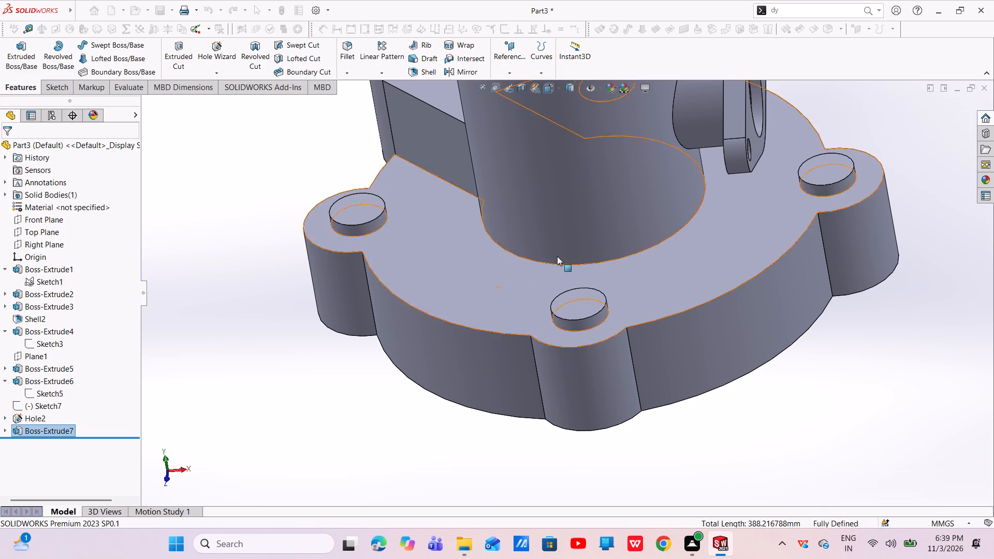
# Examine the raised bosses on the lobes and the surrounding disc, cylinder and arm from several angles.
pyautogui.scroll(-5, 557, 256)
pyautogui.scroll(4, 554, 279)
pyautogui.scroll(-1, 554, 279)
pyautogui.scroll(2, 554, 279)
pyautogui.moveTo(554, 279); pyautogui.dragTo(715, 167, button='middle')
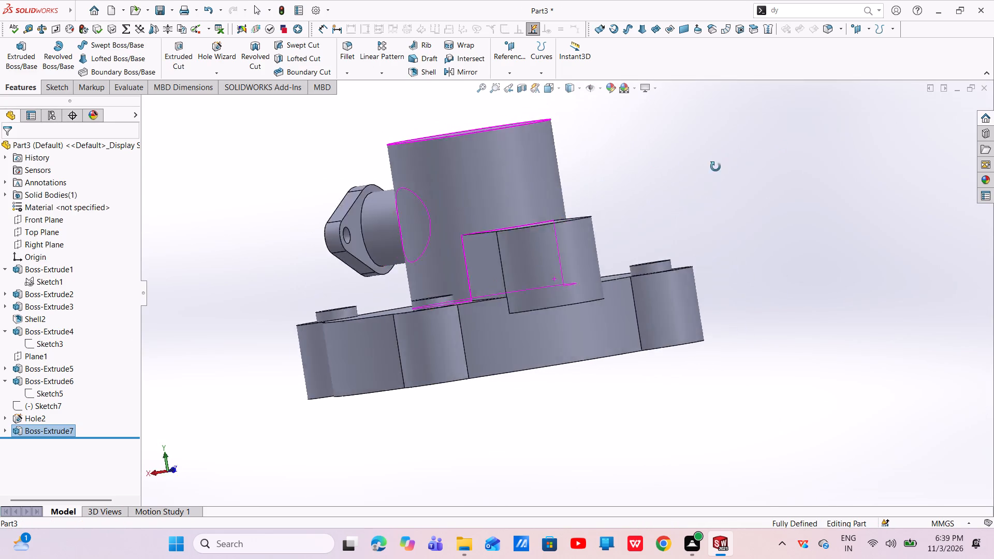
pyautogui.moveTo(715, 167); pyautogui.dragTo(552, 314, button='middle')
pyautogui.scroll(-2, 555, 272)
pyautogui.scroll(1, 555, 272)
pyautogui.scroll(-2, 555, 272)
pyautogui.scroll(2, 555, 272)
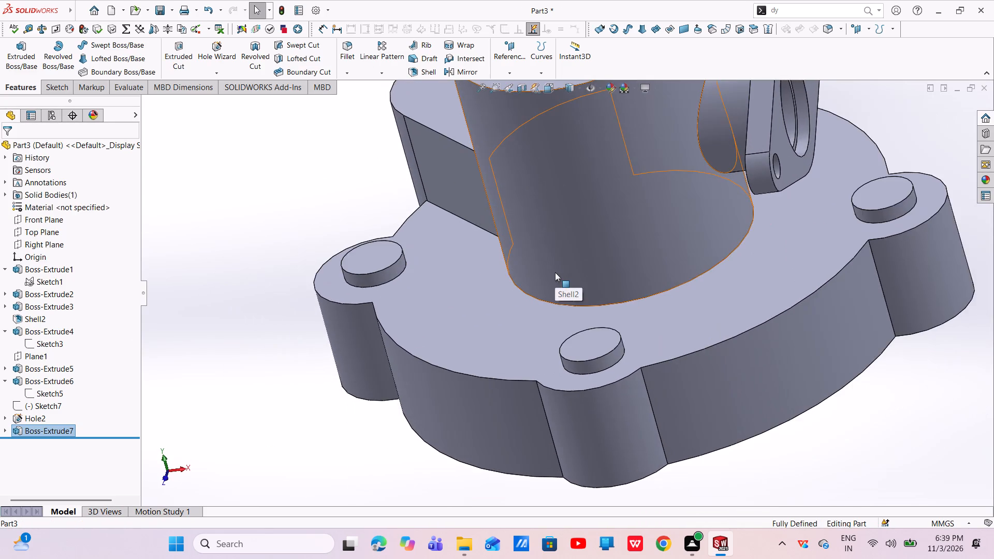
pyautogui.moveTo(555, 272); pyautogui.dragTo(612, 323, button='middle')
pyautogui.scroll(-1, 613, 321)
pyautogui.scroll(1, 610, 325)
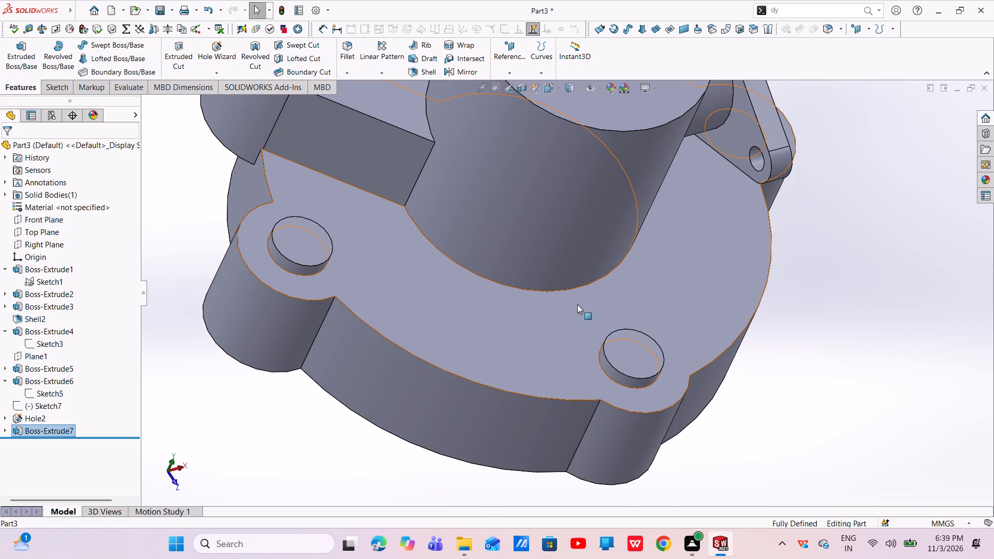
# Sketch a circle about 34 mm in diameter on the arm's top face, centred on its rounded end.
pyautogui.scroll(3, 381, 160)
pyautogui.click(414, 146)
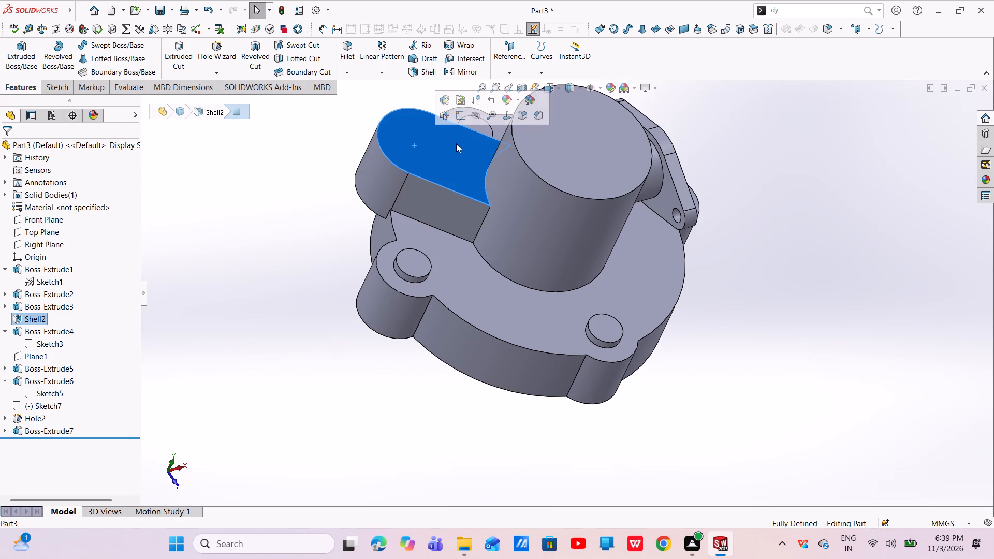
pyautogui.click(458, 119)
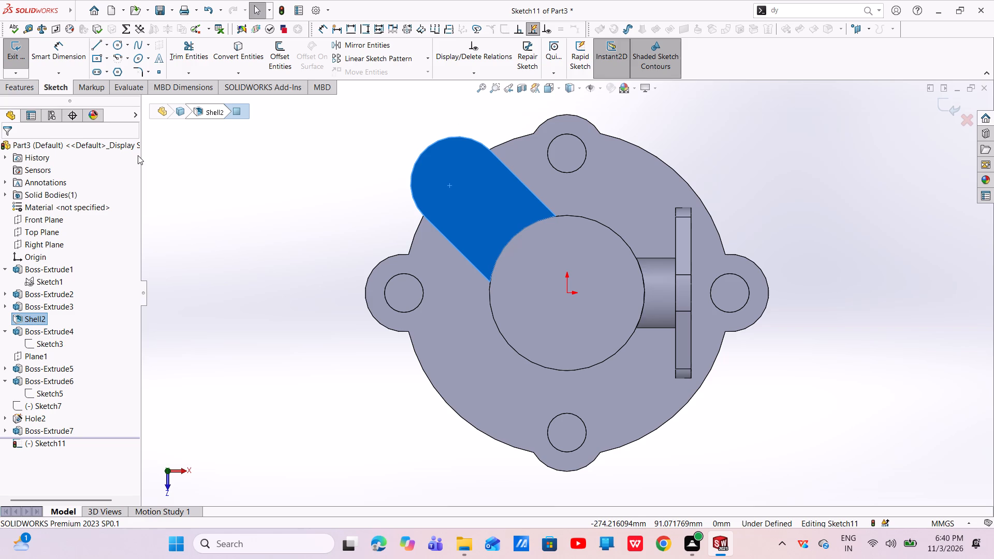
pyautogui.click(124, 49)
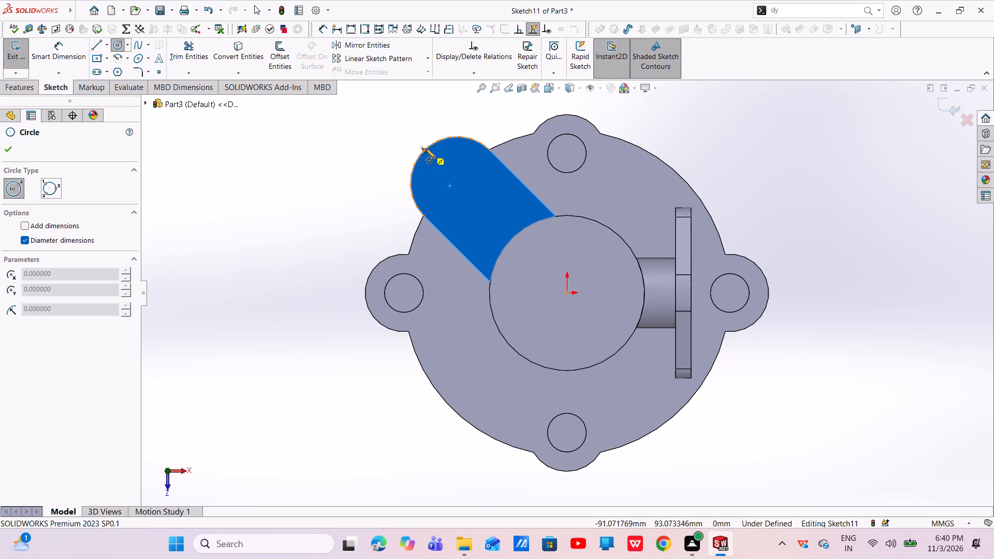
pyautogui.click(458, 184)
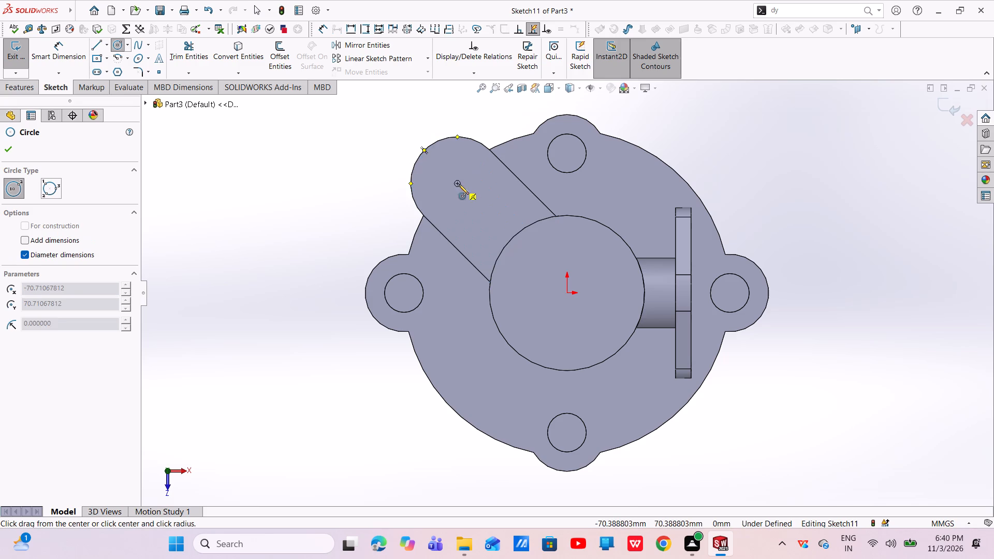
pyautogui.click(479, 198)
pyautogui.rightClick(479, 198)
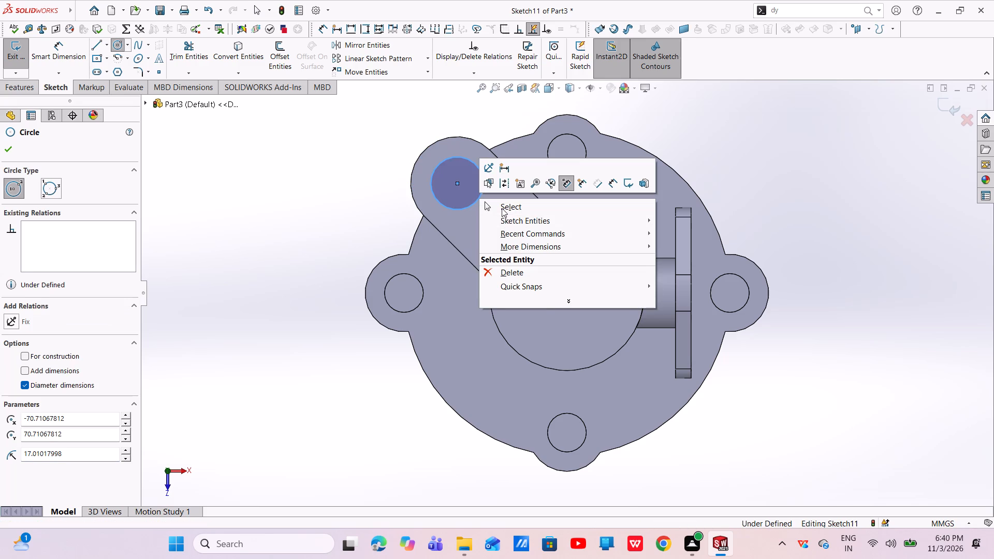
pyautogui.click(502, 208)
# Dimension the circle on the arm's rounded end to a diameter of 25 mm.
pyautogui.click(64, 42)
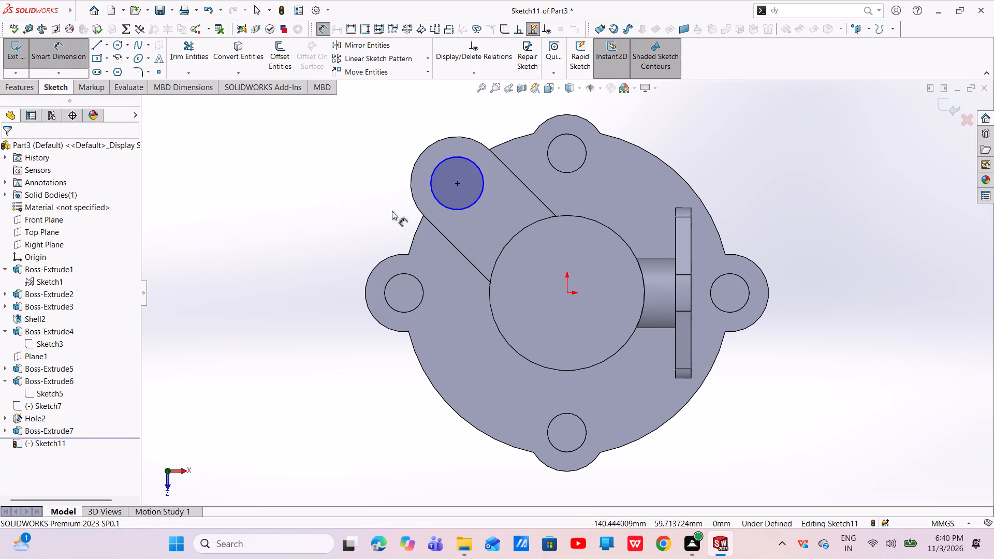
pyautogui.click(445, 207)
pyautogui.click(291, 197)
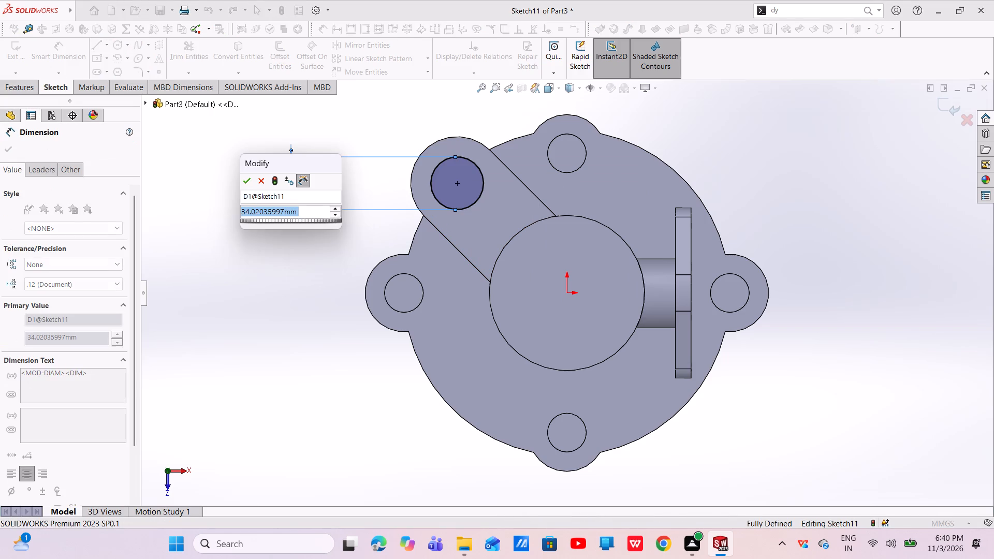
pyautogui.press('BackSpace')
pyautogui.write('25')
pyautogui.press('Return')
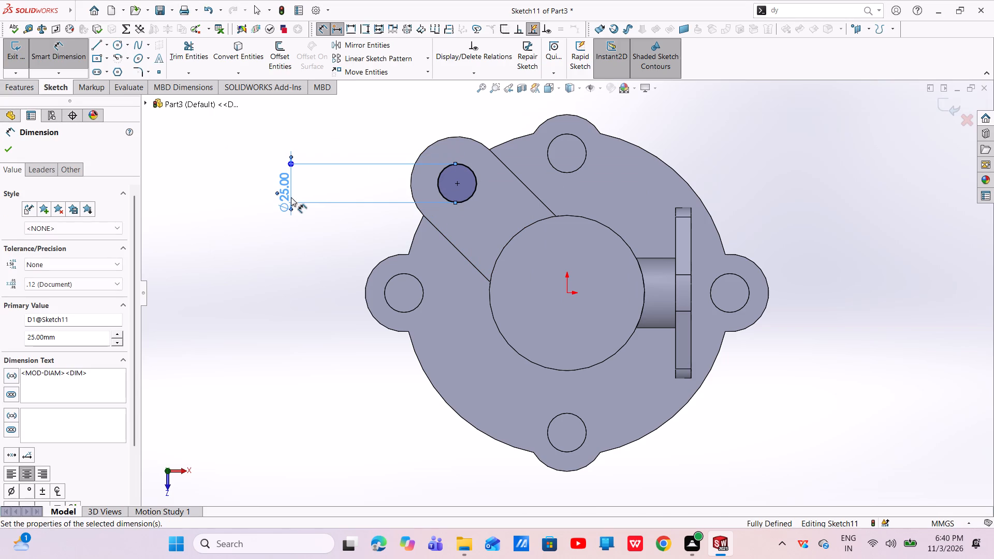
pyautogui.click(8, 150)
# Extrude the arm's circle as a blind boss 6 mm upward from the arm's top face, merged with the body.
pyautogui.click(33, 87)
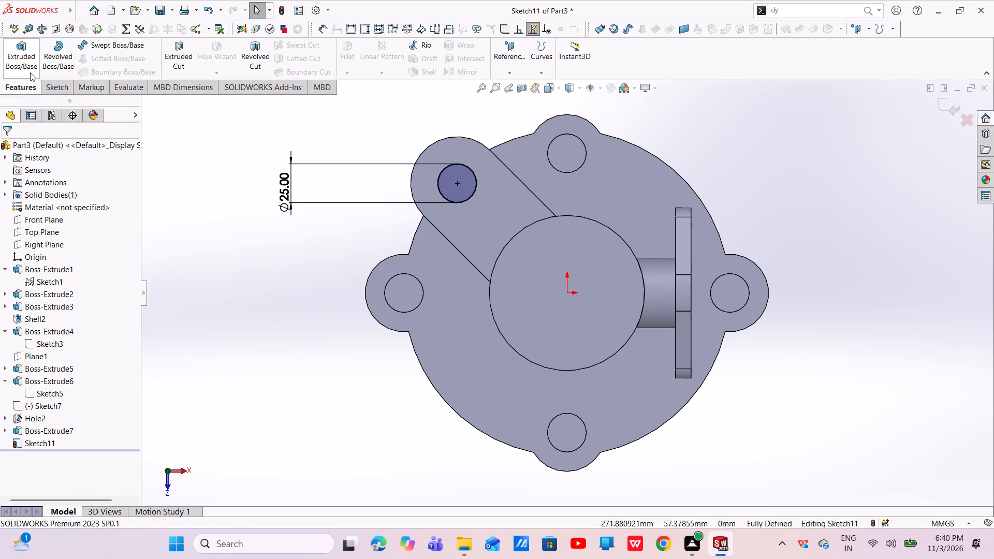
pyautogui.click(28, 70)
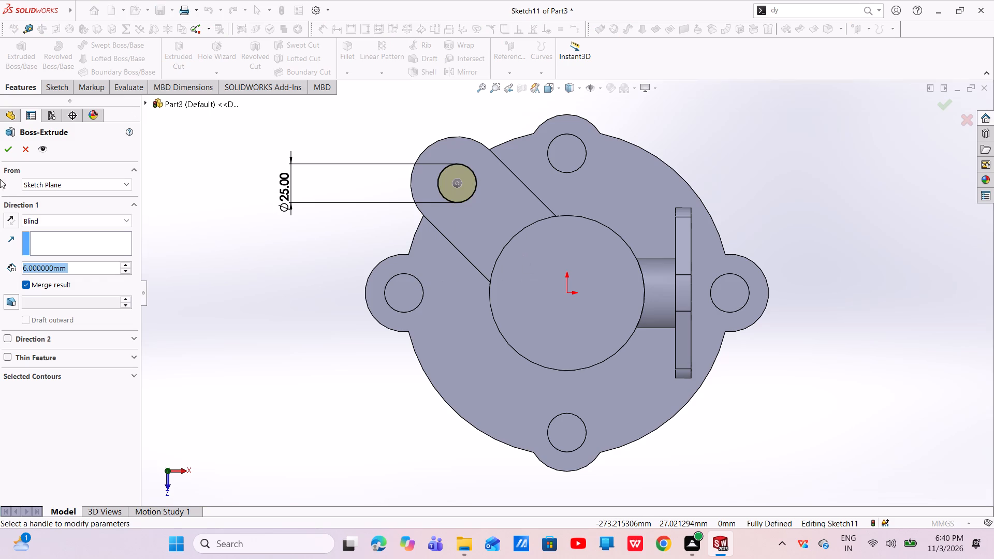
pyautogui.click(1, 142)
# Examine the arm's raised boss, the central cylinder and the side flange from several angles.
pyautogui.scroll(-3, 422, 243)
pyautogui.scroll(1, 424, 246)
pyautogui.scroll(-1, 424, 246)
pyautogui.moveTo(432, 252); pyautogui.dragTo(462, 192, button='middle')
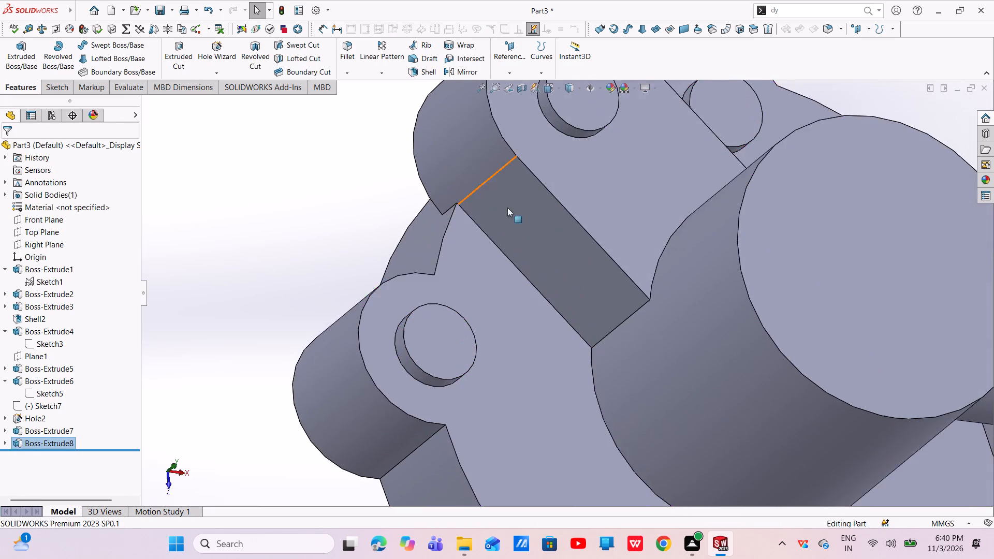
pyautogui.scroll(6, 536, 223)
pyautogui.moveTo(613, 256); pyautogui.dragTo(631, 202, button='middle')
pyautogui.scroll(-1, 615, 253)
pyautogui.scroll(-5, 556, 272)
pyautogui.scroll(2, 556, 272)
pyautogui.moveTo(571, 282); pyautogui.dragTo(543, 277, button='middle')
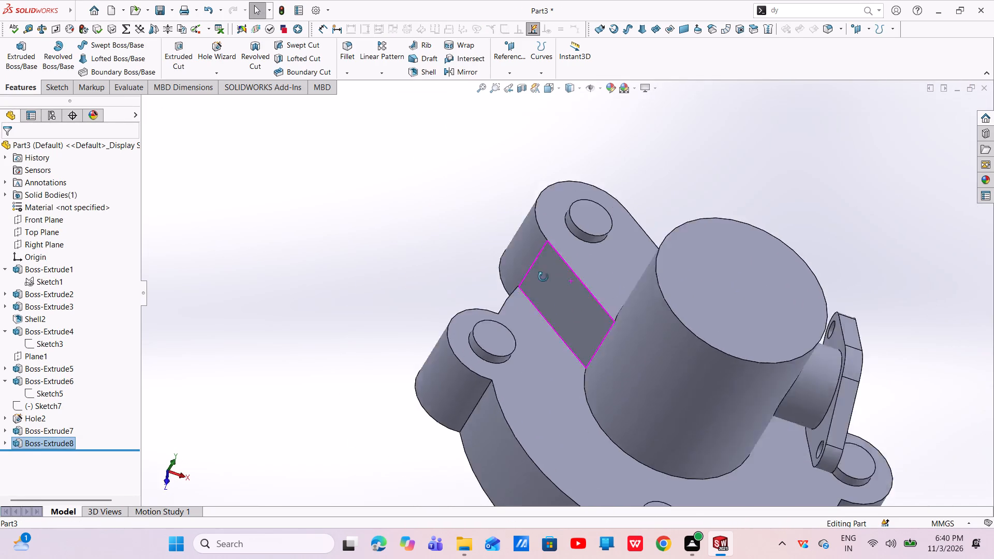
pyautogui.moveTo(543, 277); pyautogui.dragTo(446, 276, button='middle')
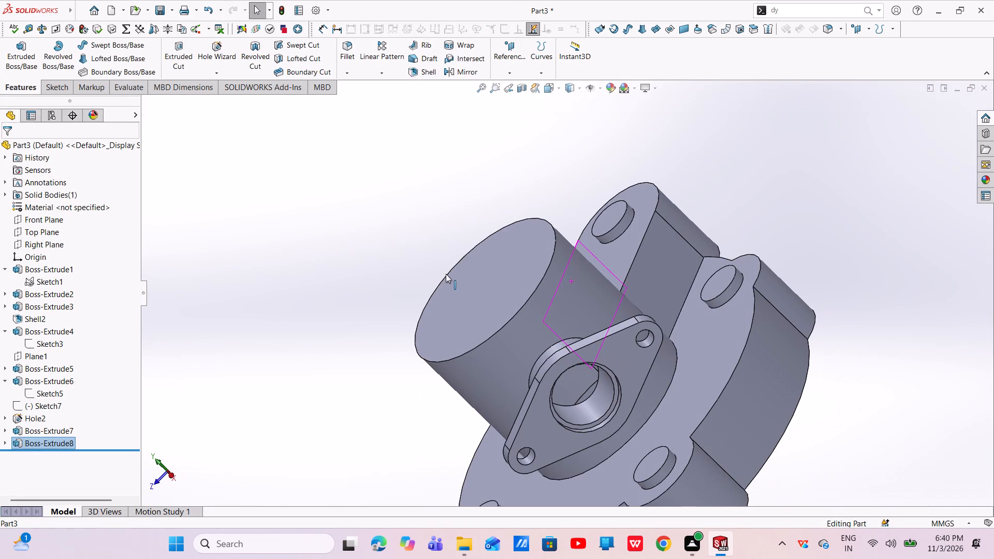
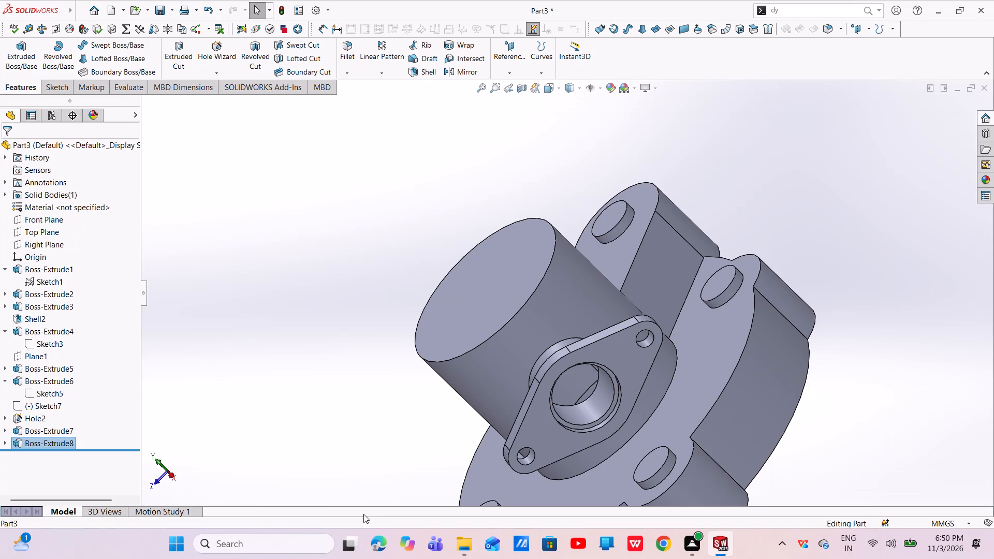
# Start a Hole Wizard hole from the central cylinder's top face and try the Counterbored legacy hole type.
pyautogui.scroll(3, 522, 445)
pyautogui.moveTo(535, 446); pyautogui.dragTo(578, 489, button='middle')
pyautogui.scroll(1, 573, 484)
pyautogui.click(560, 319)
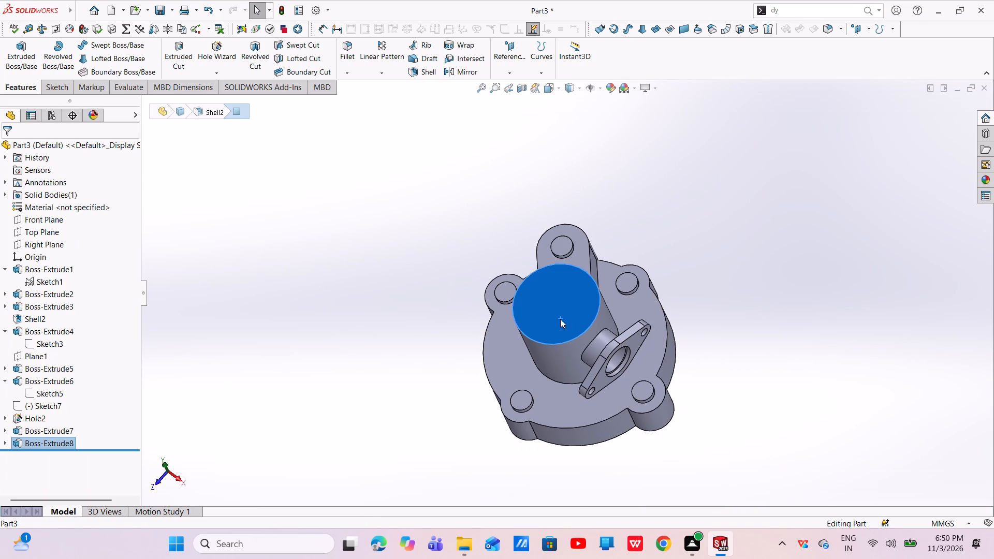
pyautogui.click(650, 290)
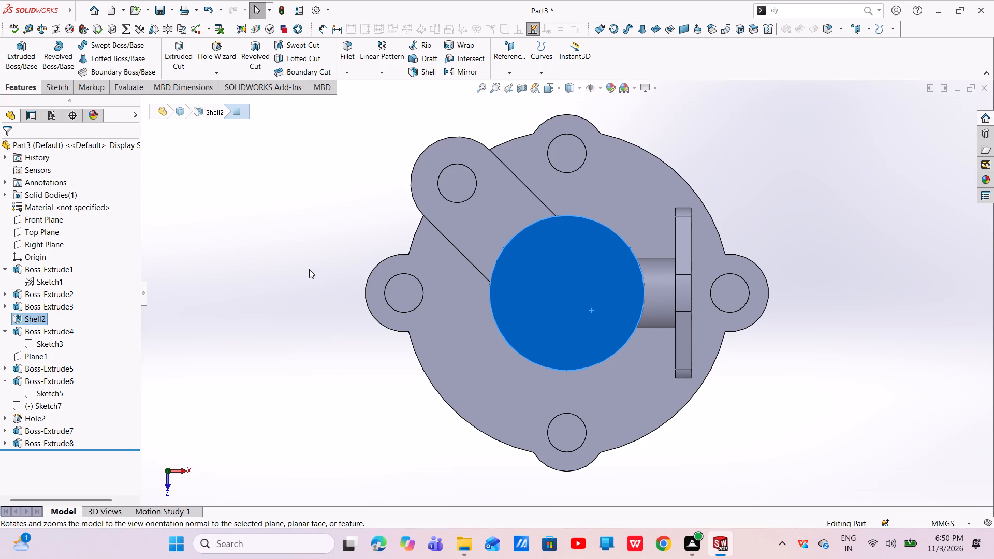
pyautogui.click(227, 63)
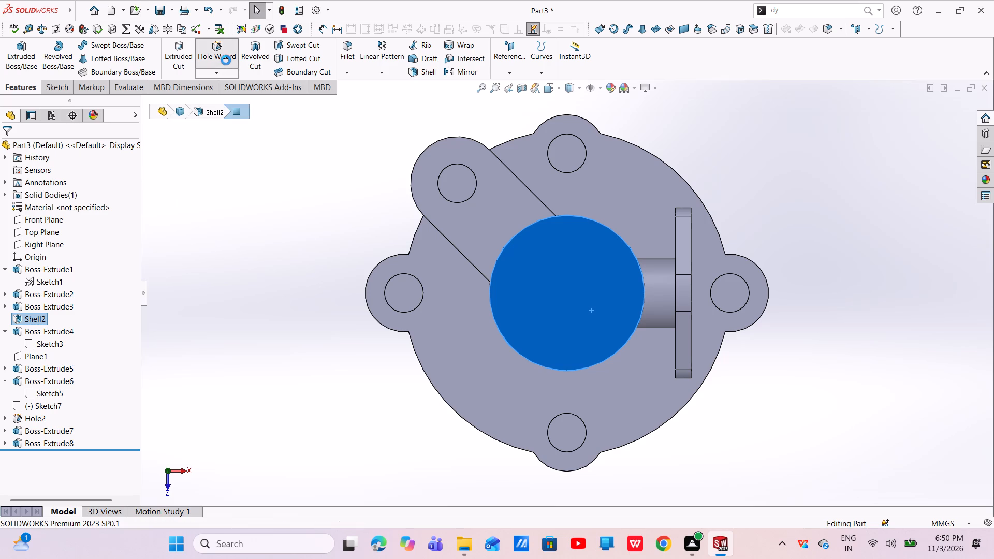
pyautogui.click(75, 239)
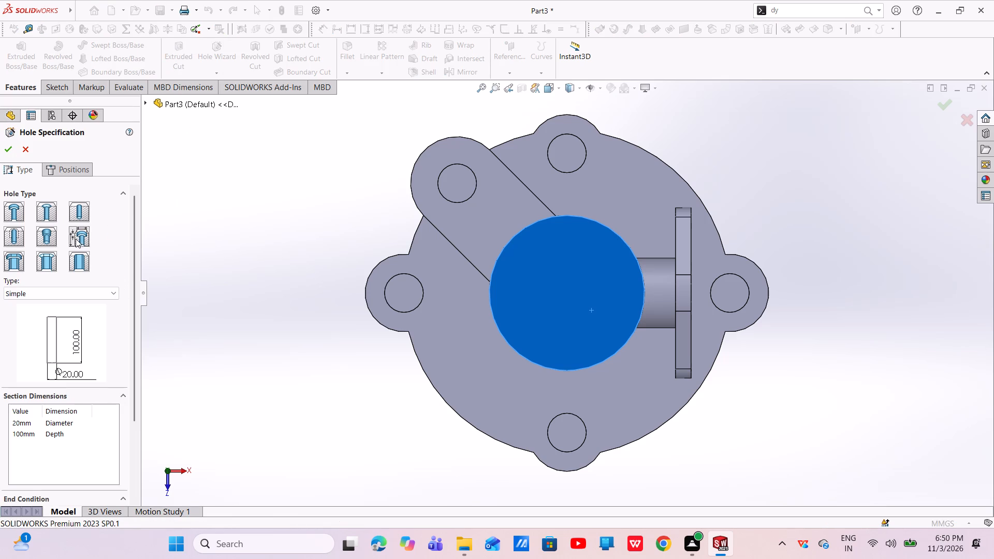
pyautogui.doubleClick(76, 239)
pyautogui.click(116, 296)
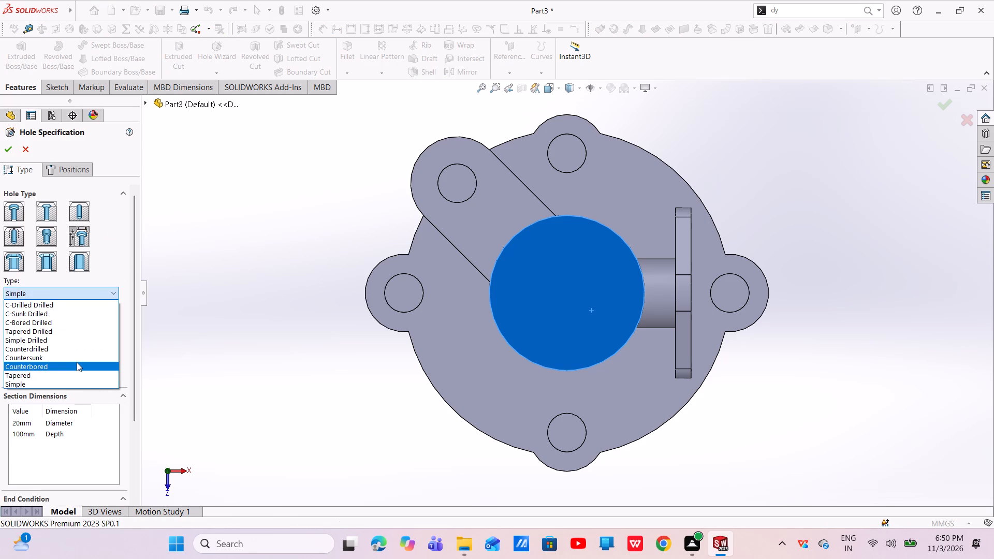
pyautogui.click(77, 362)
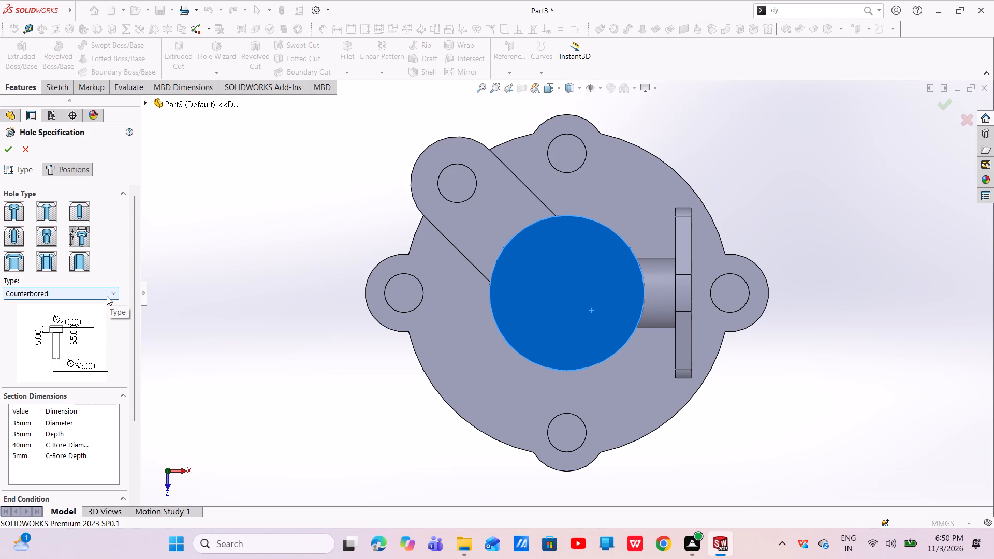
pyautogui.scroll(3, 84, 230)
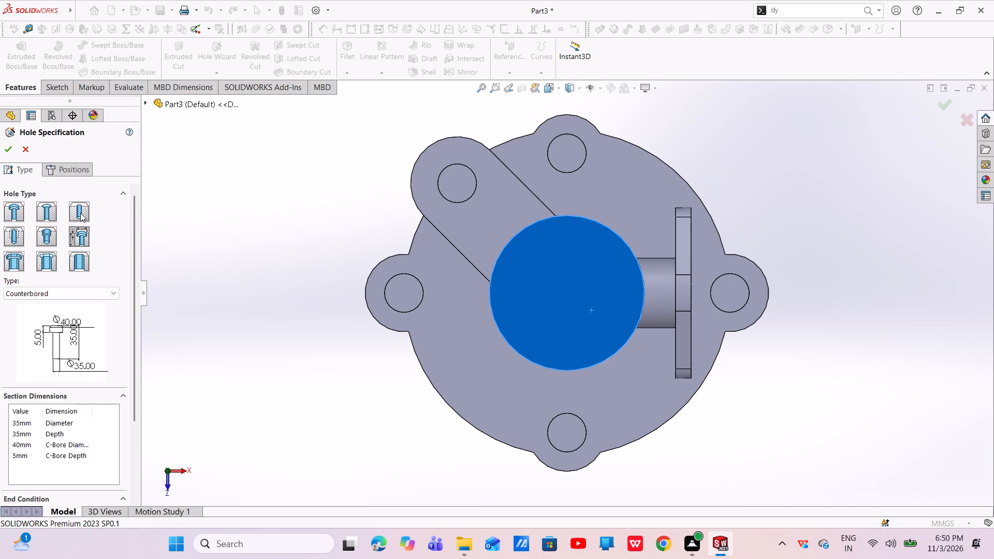
# Switch the hole to the plain Hole type with the DIN standard and Drill sizes.
pyautogui.doubleClick(80, 213)
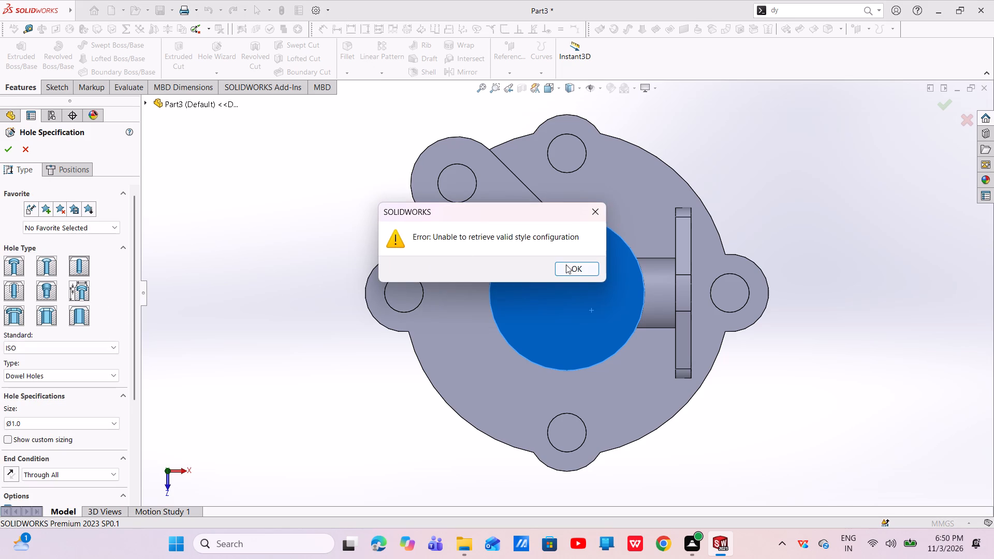
pyautogui.click(572, 265)
pyautogui.doubleClick(81, 269)
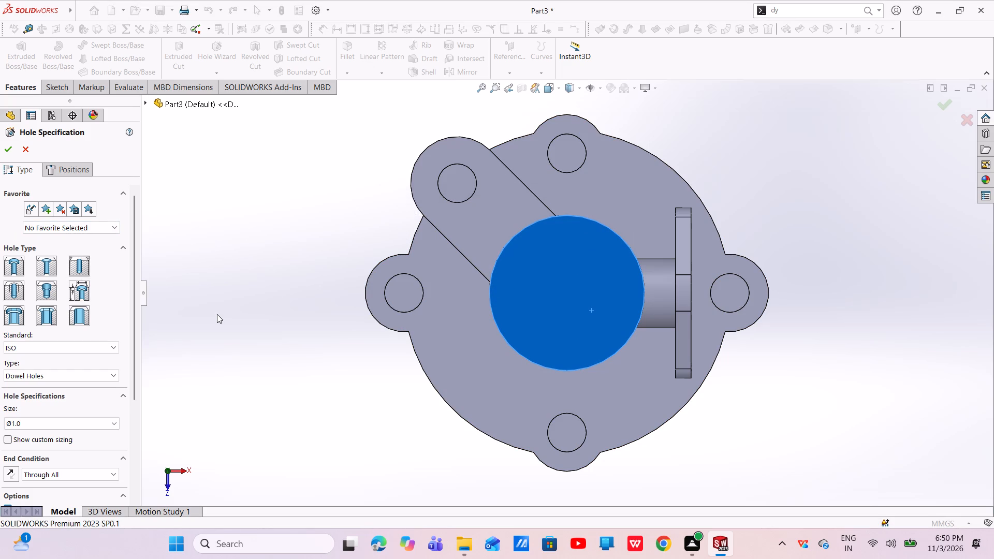
pyautogui.hotkey('ctrl', 's')
pyautogui.click(92, 346)
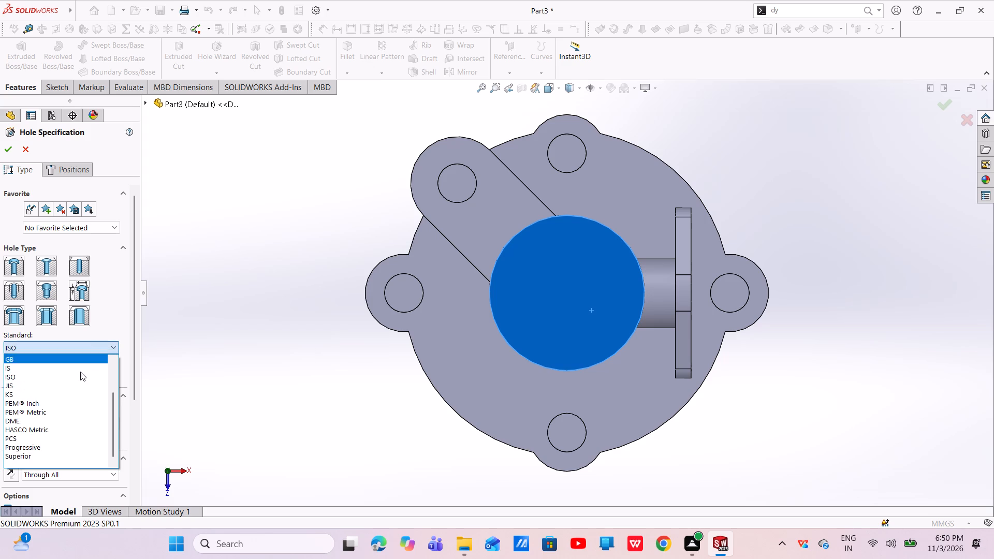
pyautogui.scroll(-4, 59, 403)
pyautogui.scroll(6, 59, 403)
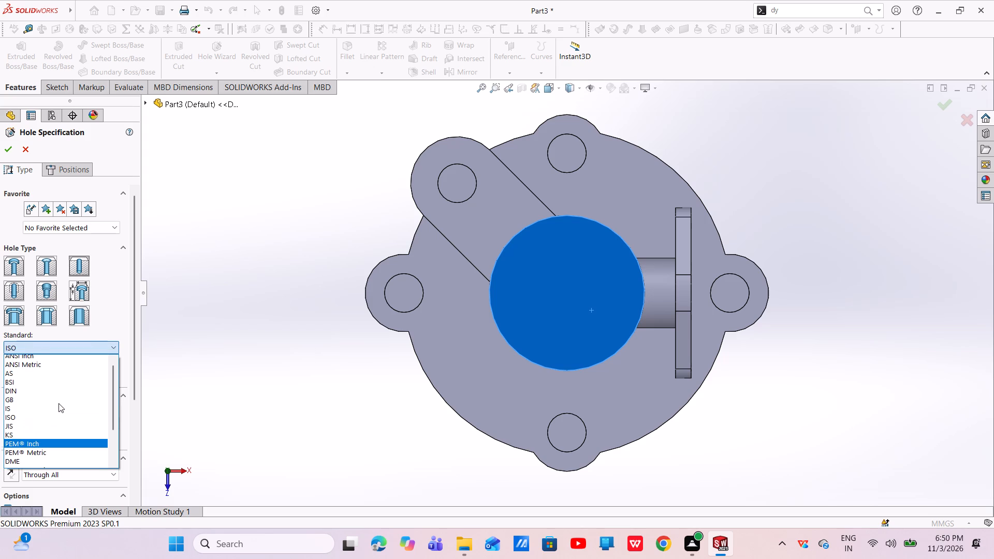
pyautogui.scroll(2, 56, 400)
pyautogui.click(56, 397)
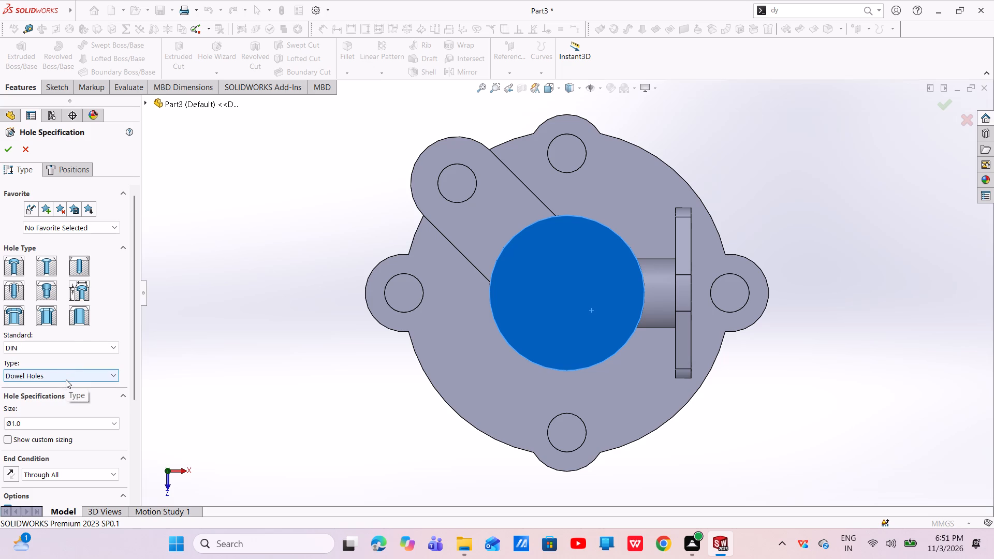
pyautogui.click(70, 377)
pyautogui.click(39, 393)
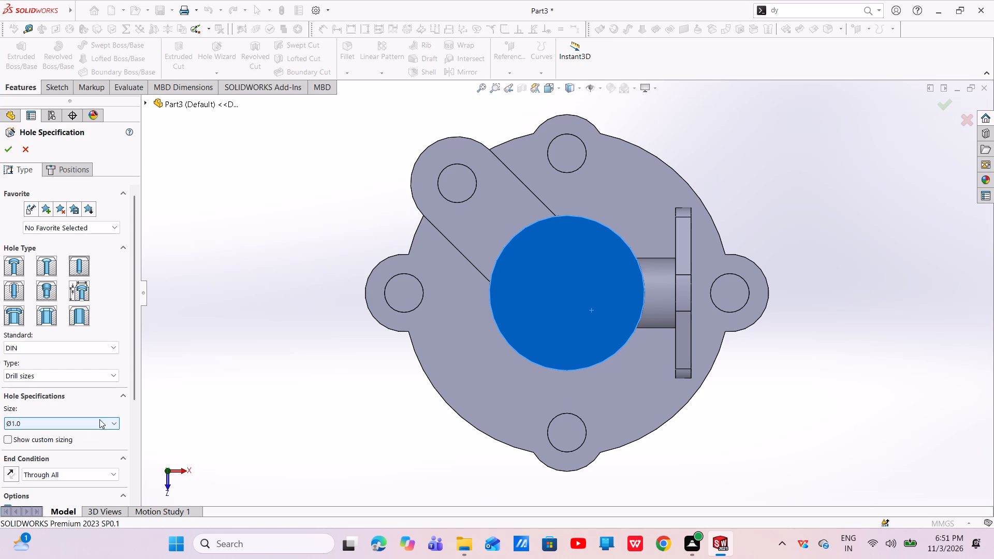
# Set the drill hole size to Ø10.0.
pyautogui.click(99, 419)
pyautogui.scroll(-11, 76, 471)
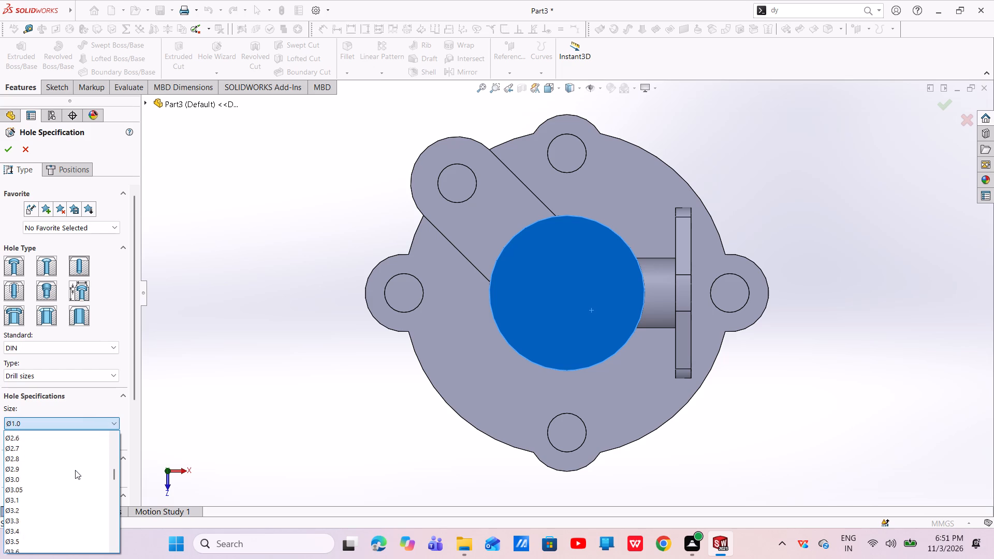
pyautogui.scroll(-9, 75, 470)
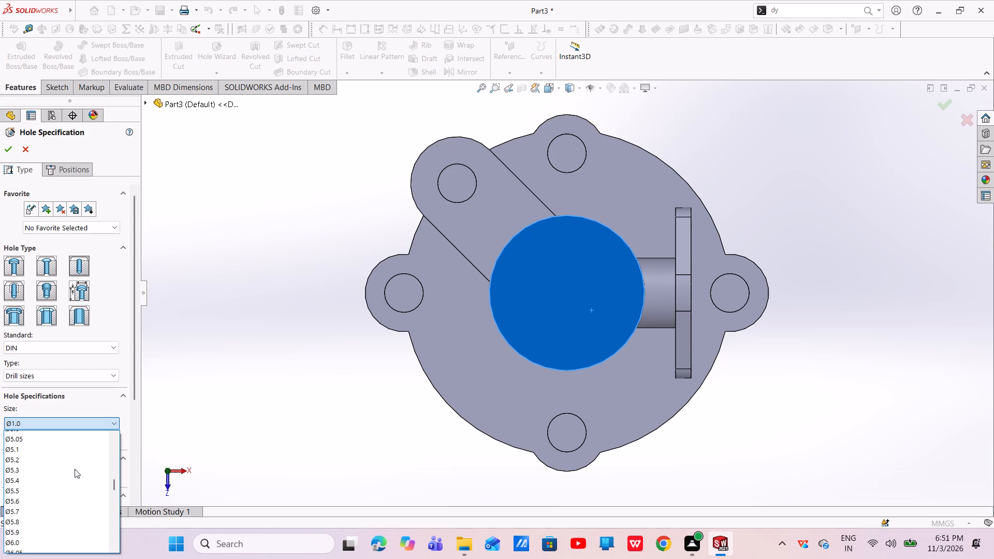
pyautogui.scroll(-14, 75, 469)
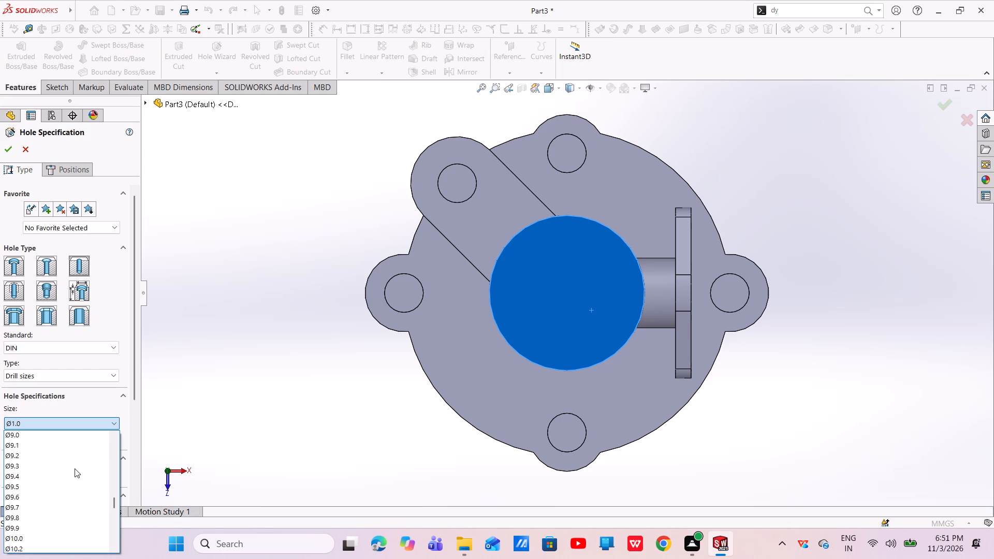
pyautogui.scroll(-1, 75, 468)
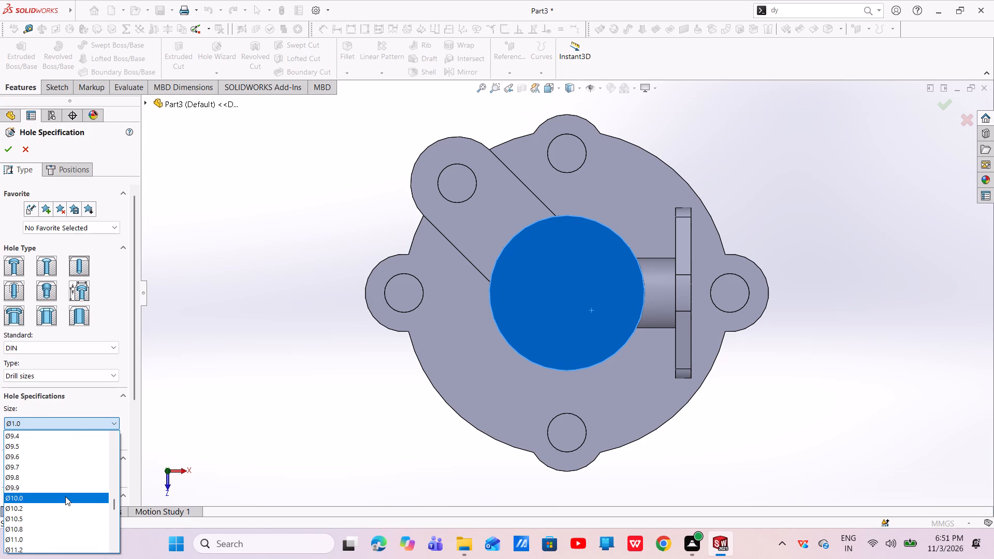
pyautogui.click(65, 496)
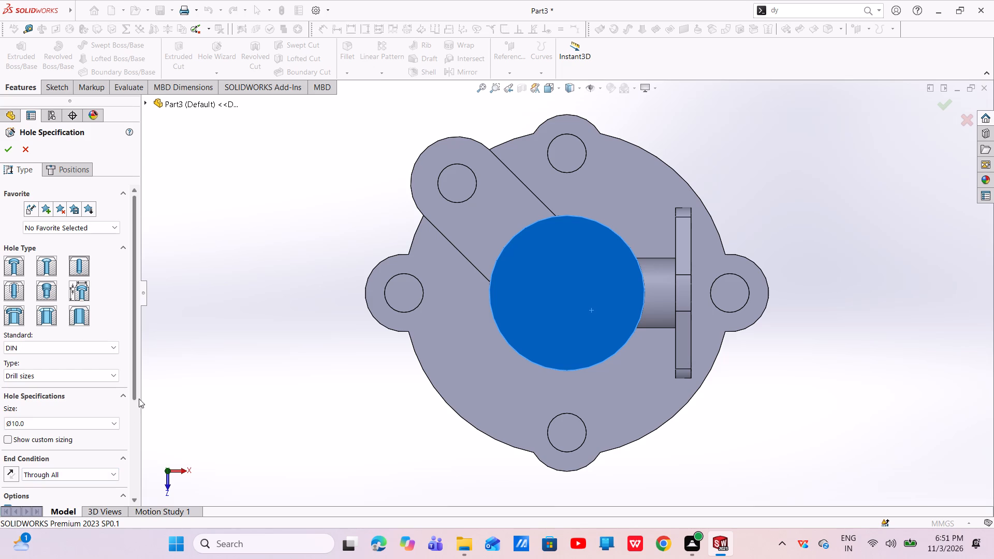
# Set the hole's end condition to Up To Next and turn off the near side countersink.
pyautogui.moveTo(136, 397); pyautogui.dragTo(134, 426)
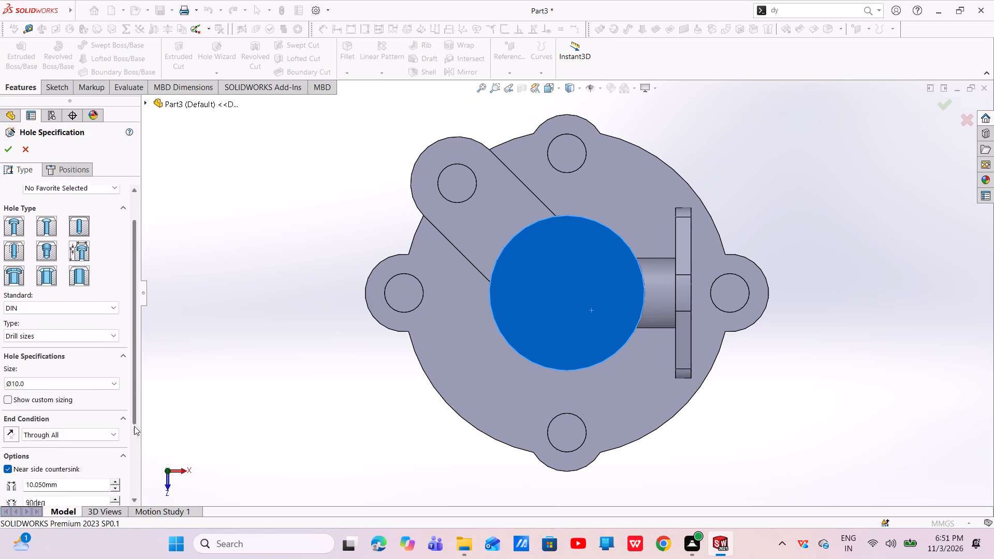
pyautogui.moveTo(134, 426); pyautogui.dragTo(133, 462)
pyautogui.click(100, 367)
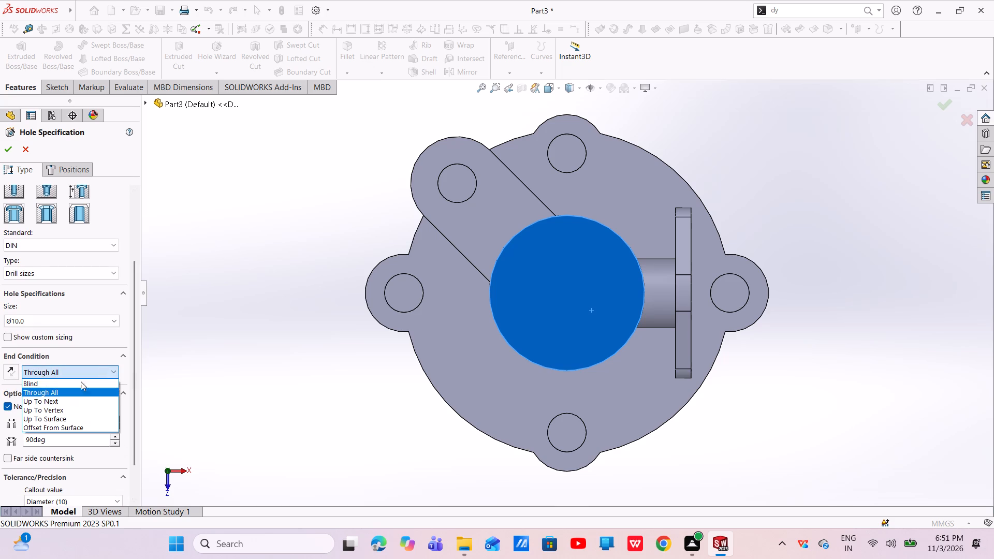
pyautogui.click(48, 400)
pyautogui.click(6, 405)
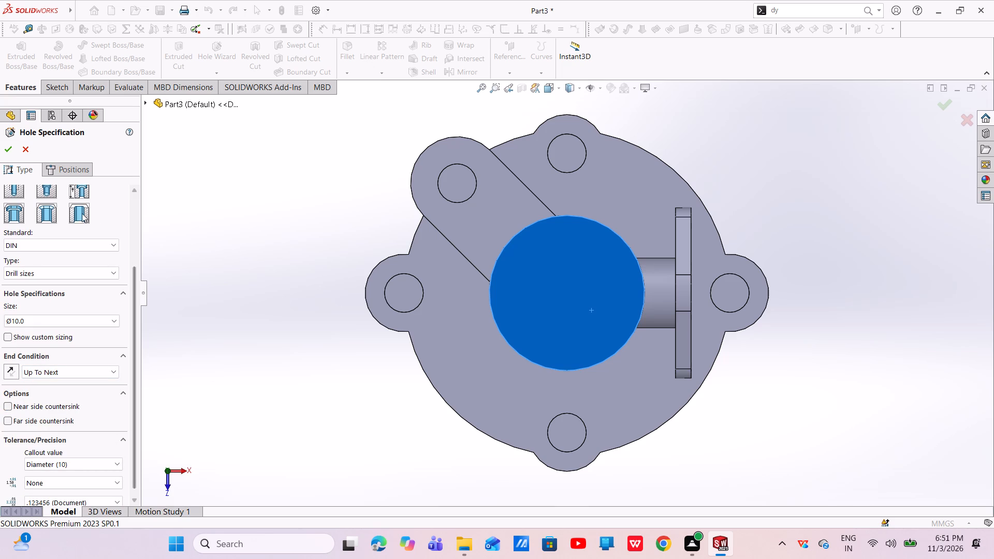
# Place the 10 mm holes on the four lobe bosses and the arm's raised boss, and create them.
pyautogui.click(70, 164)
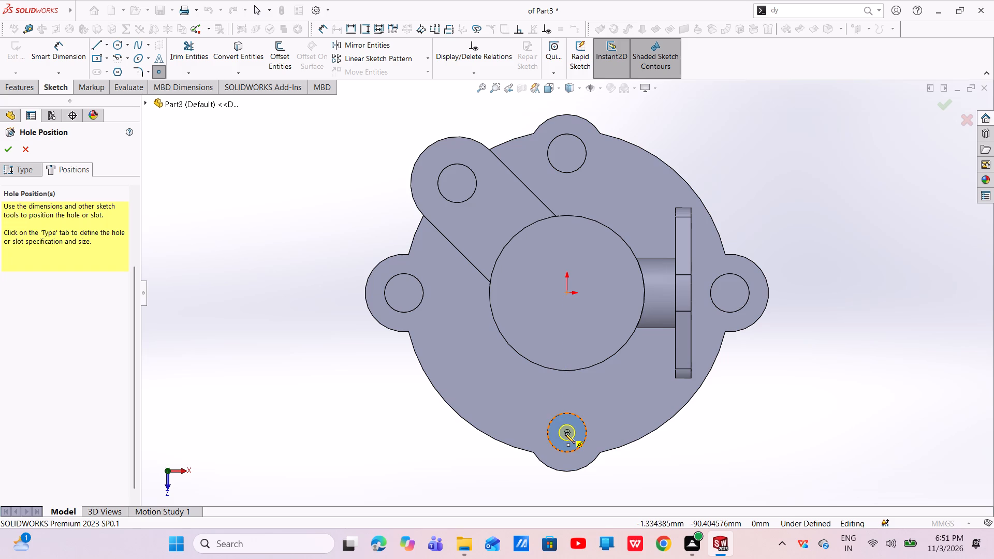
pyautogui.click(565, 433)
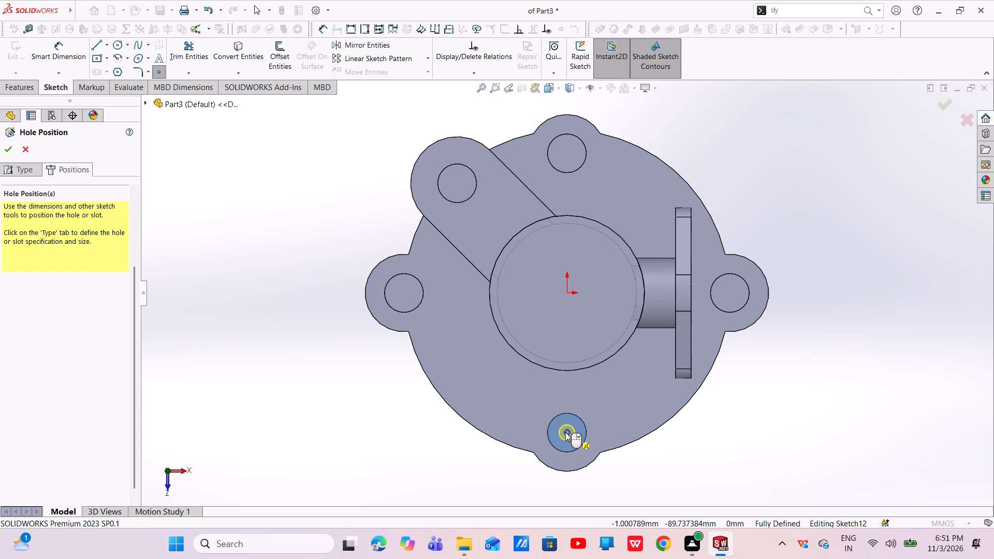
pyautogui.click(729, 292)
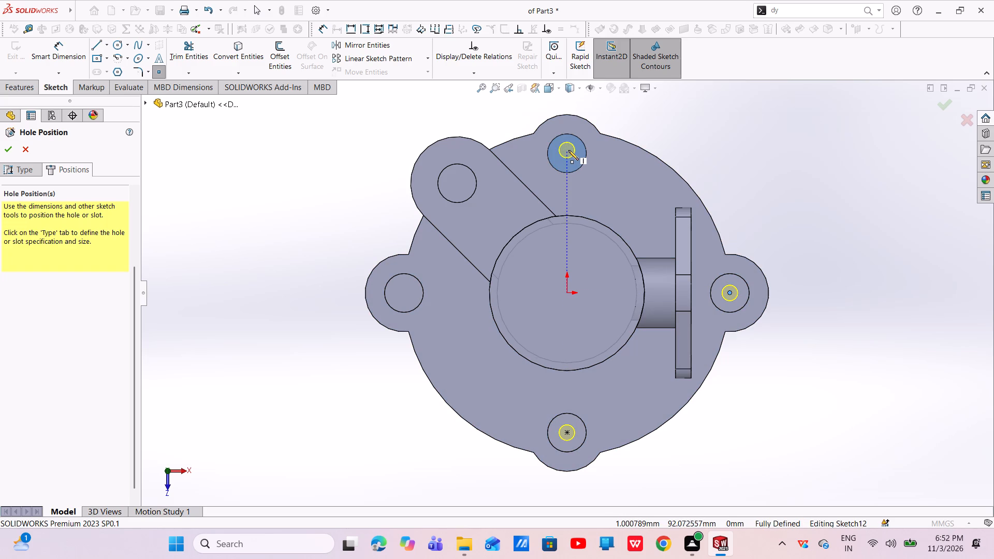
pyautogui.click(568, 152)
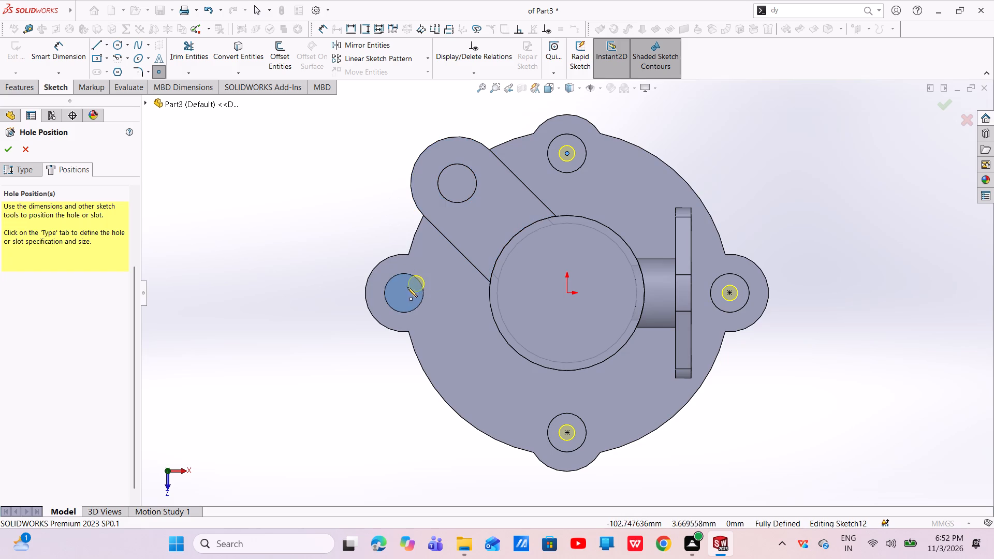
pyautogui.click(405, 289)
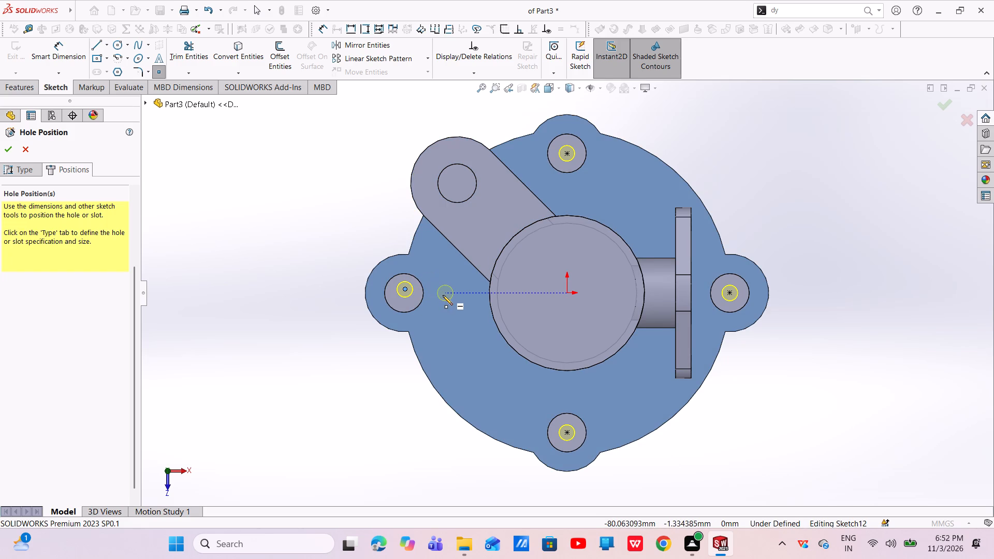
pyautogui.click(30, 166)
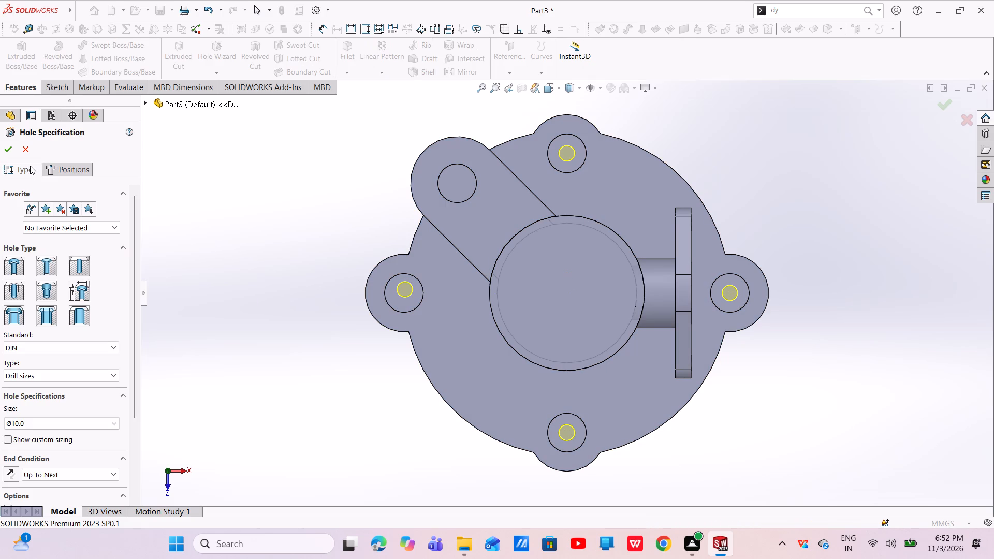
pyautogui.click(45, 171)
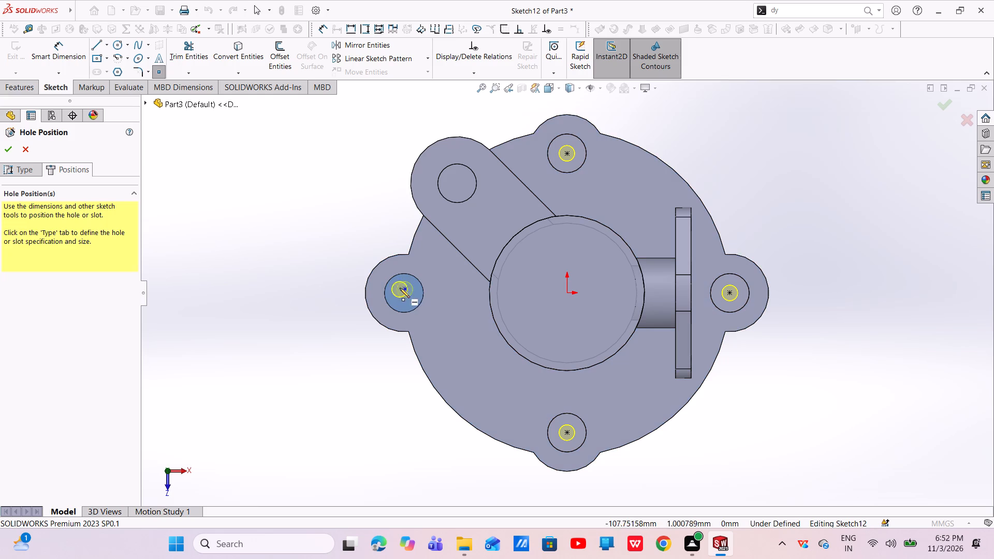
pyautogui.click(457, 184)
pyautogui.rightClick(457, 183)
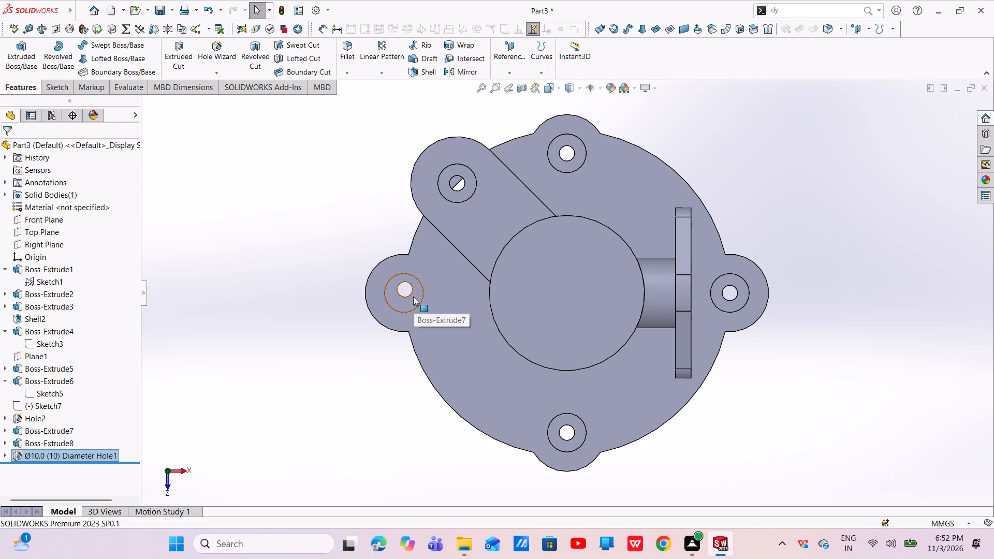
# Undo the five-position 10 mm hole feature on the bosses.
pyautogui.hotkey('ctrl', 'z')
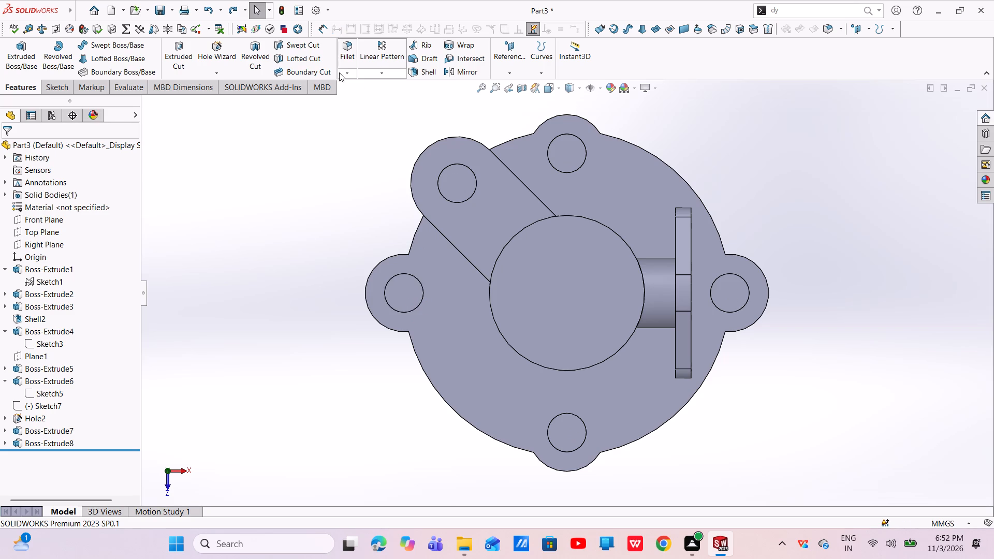
# Create Ø10.0 Up To Next drill holes with Hole Wizard, positioned in a 3D sketch at the centres of the four lobe bosses and arm boss.
pyautogui.click(222, 52)
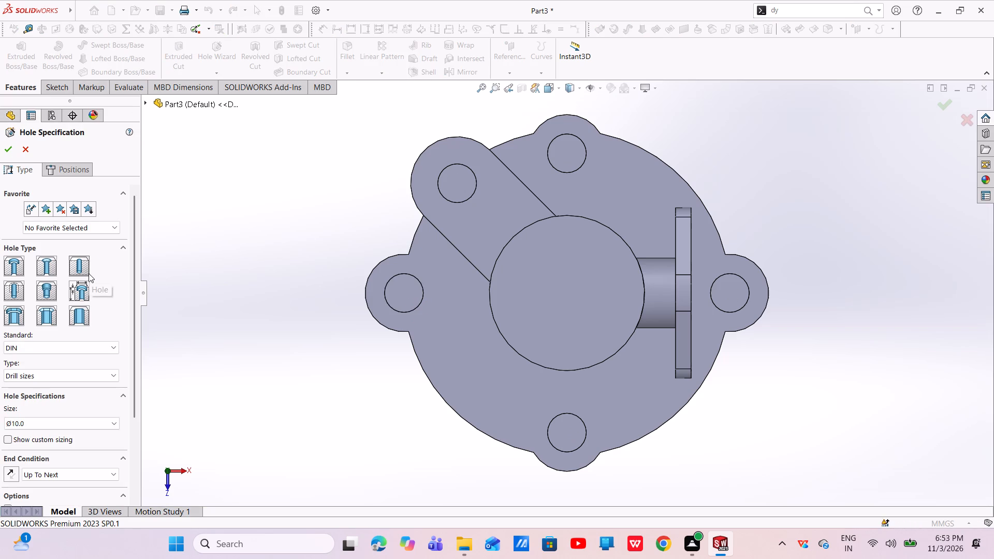
pyautogui.click(81, 267)
pyautogui.click(81, 267)
pyautogui.click(69, 166)
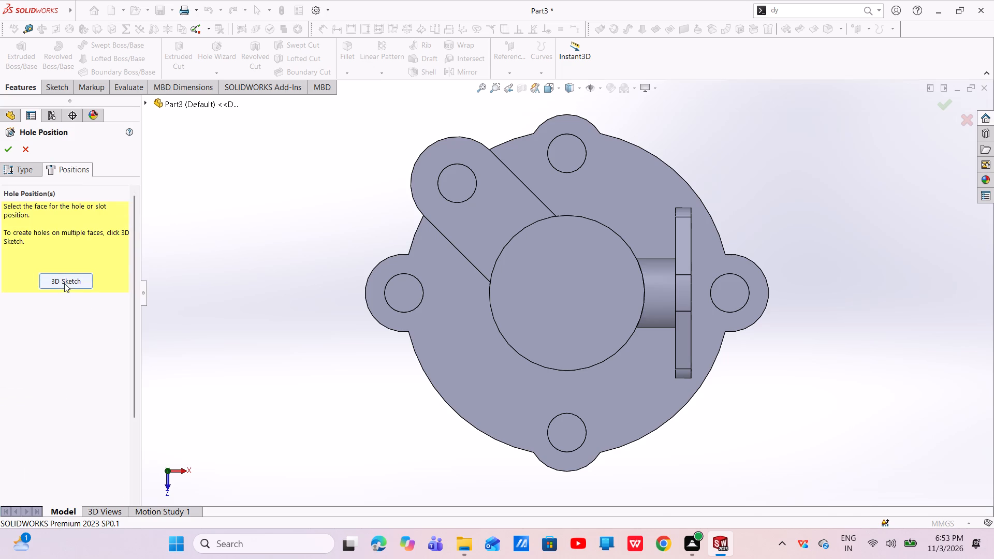
pyautogui.click(64, 283)
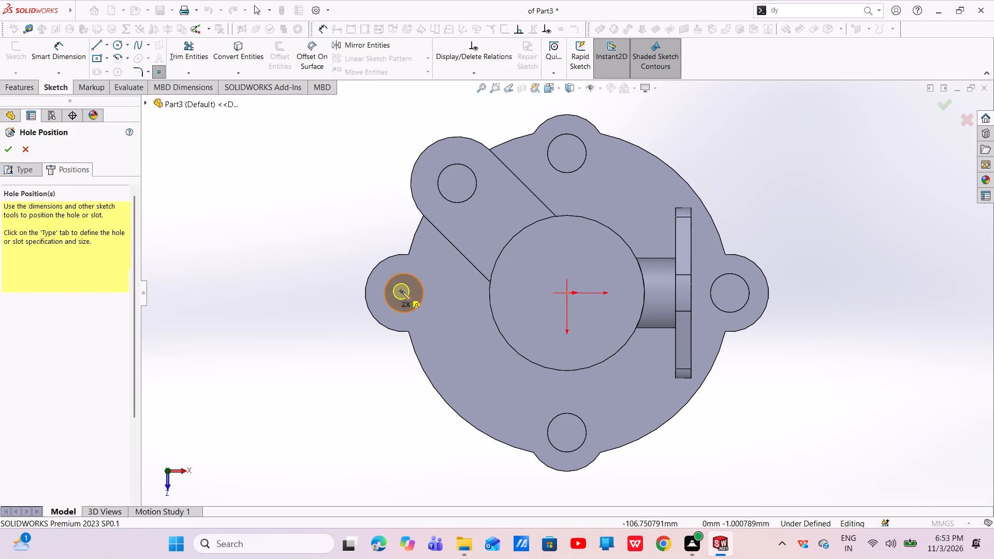
pyautogui.click(403, 292)
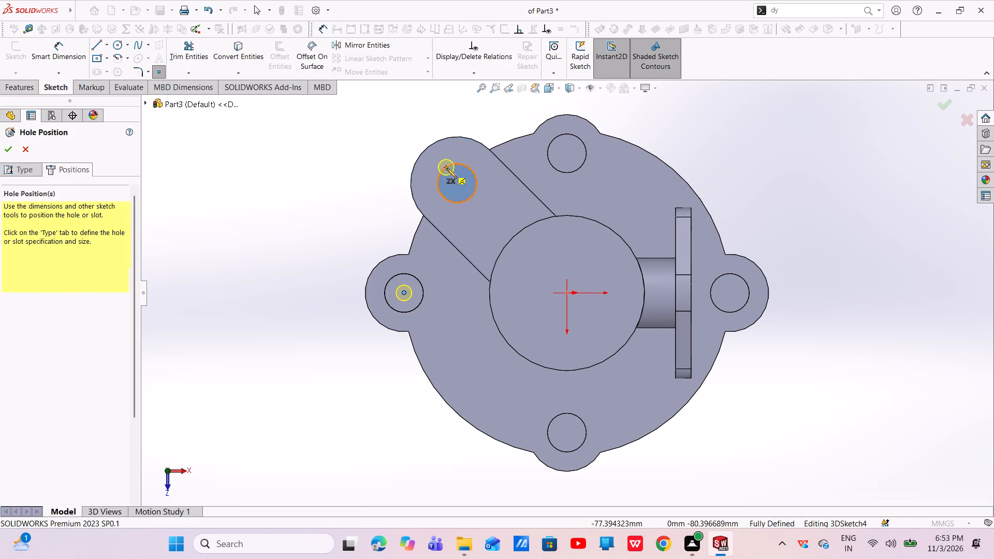
pyautogui.click(456, 185)
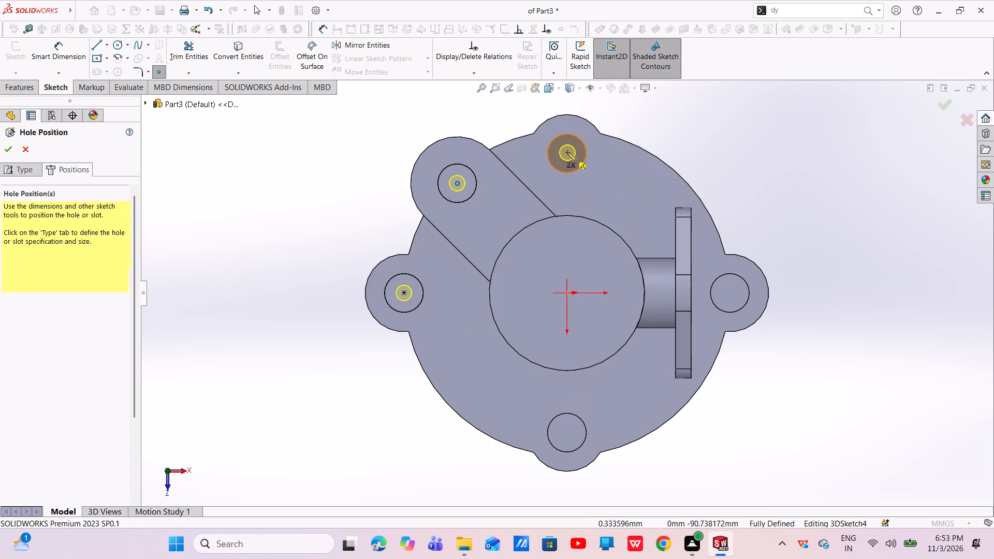
pyautogui.click(567, 154)
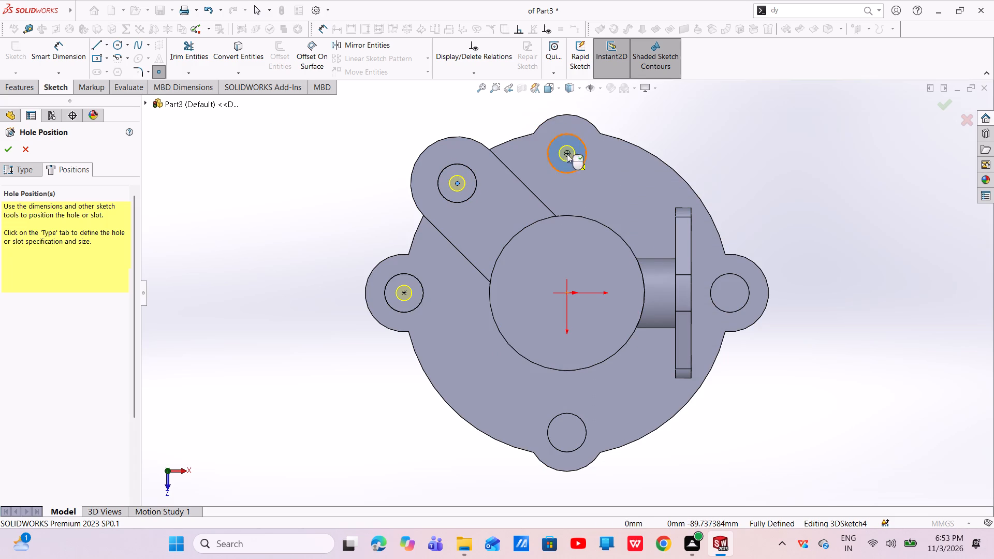
pyautogui.click(728, 293)
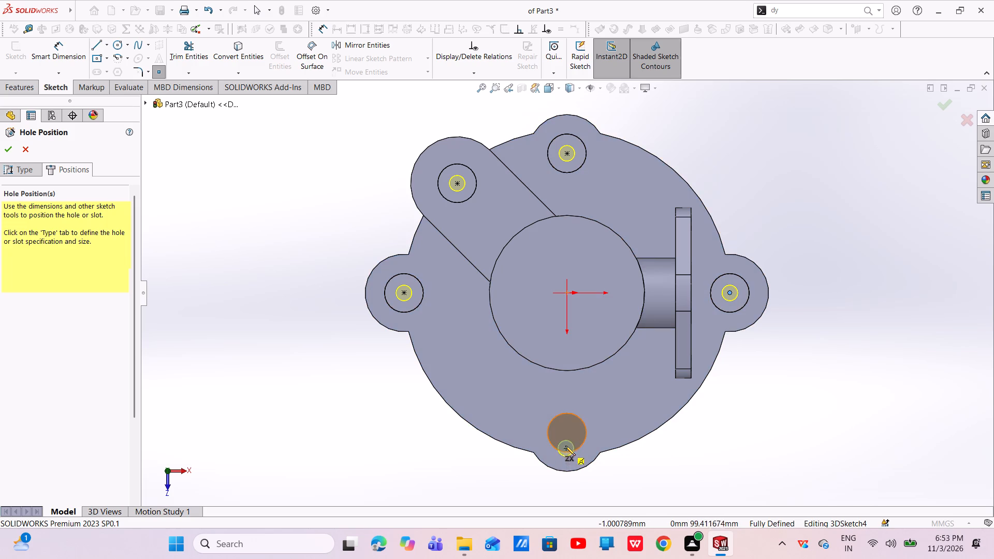
pyautogui.click(566, 434)
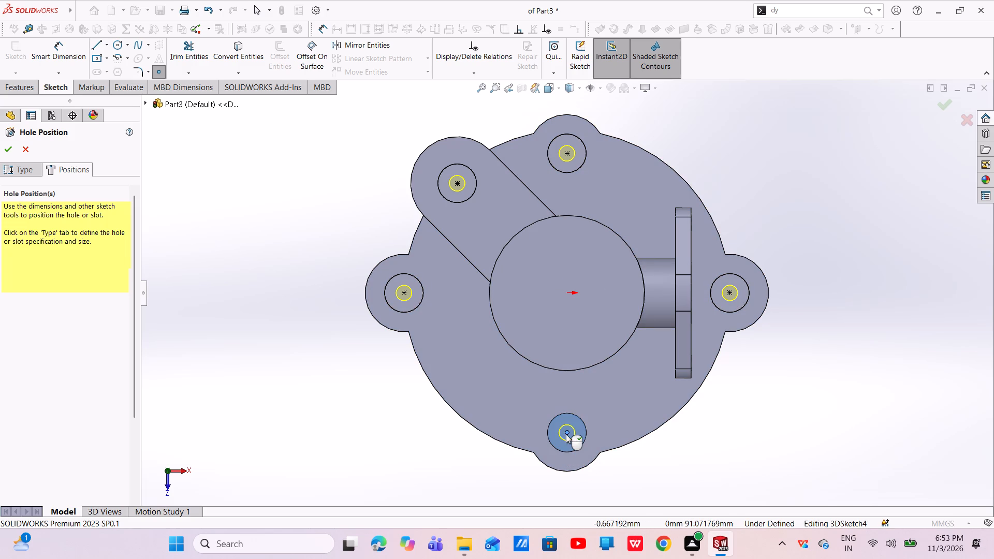
pyautogui.rightClick(566, 434)
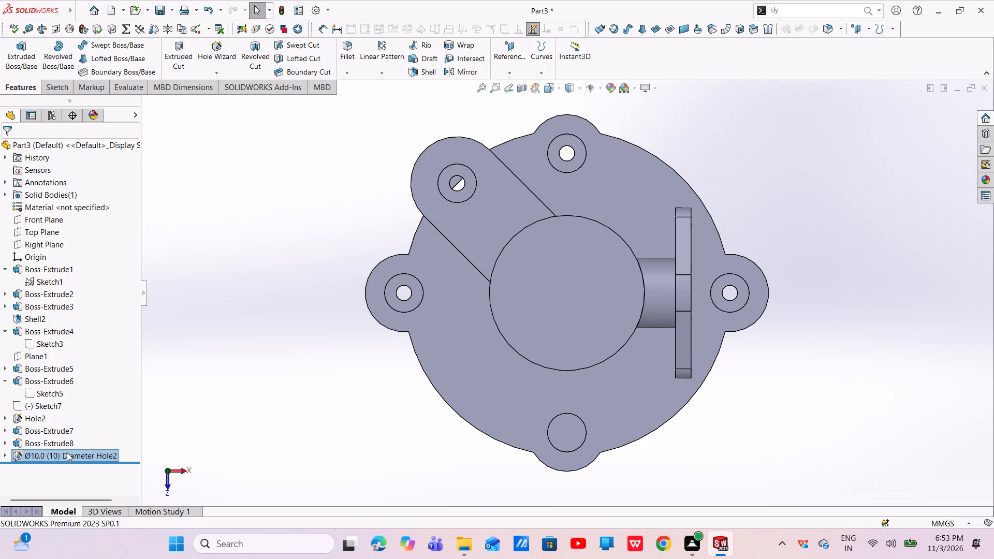
# Save the part as 18.exercise in the RC HEKICOPTER ASSEMBLY PARTS folder.
pyautogui.moveTo(500, 464); pyautogui.dragTo(452, 389, button='middle')
pyautogui.hotkey('ctrl', 's')
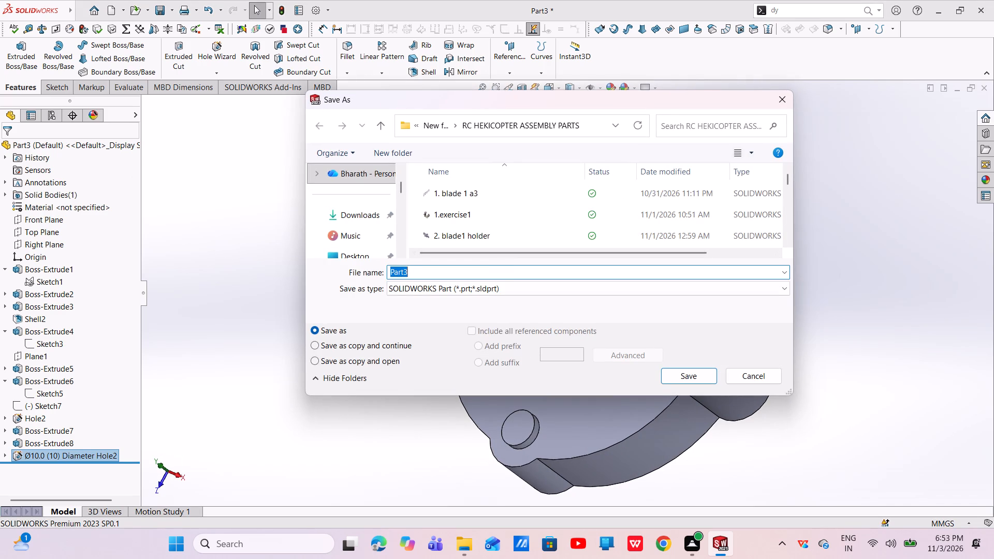
pyautogui.press('BackSpace')
pyautogui.write('18.')
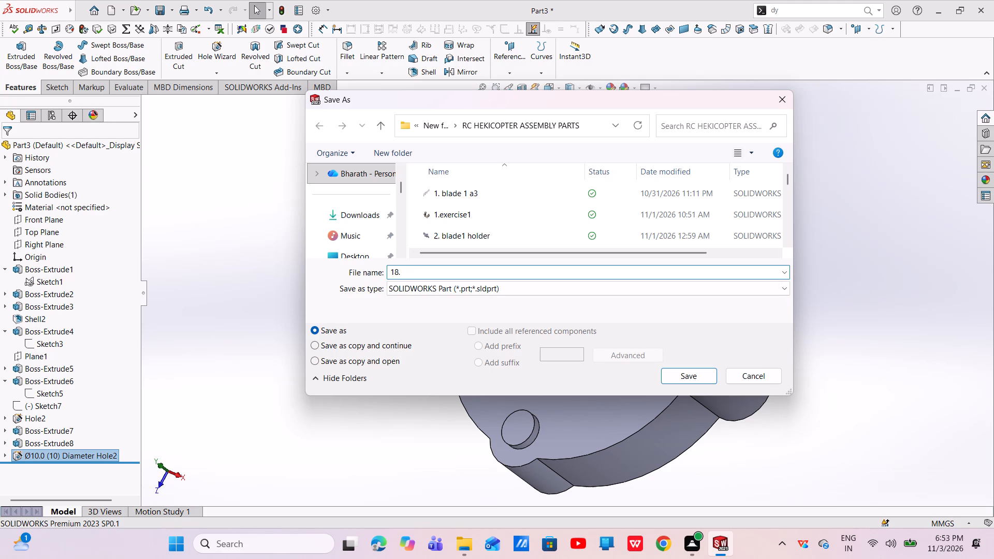
pyautogui.write('execr')
pyautogui.press('BackSpace')
pyautogui.press('BackSpace')
pyautogui.write('rcise')
pyautogui.press('Return')
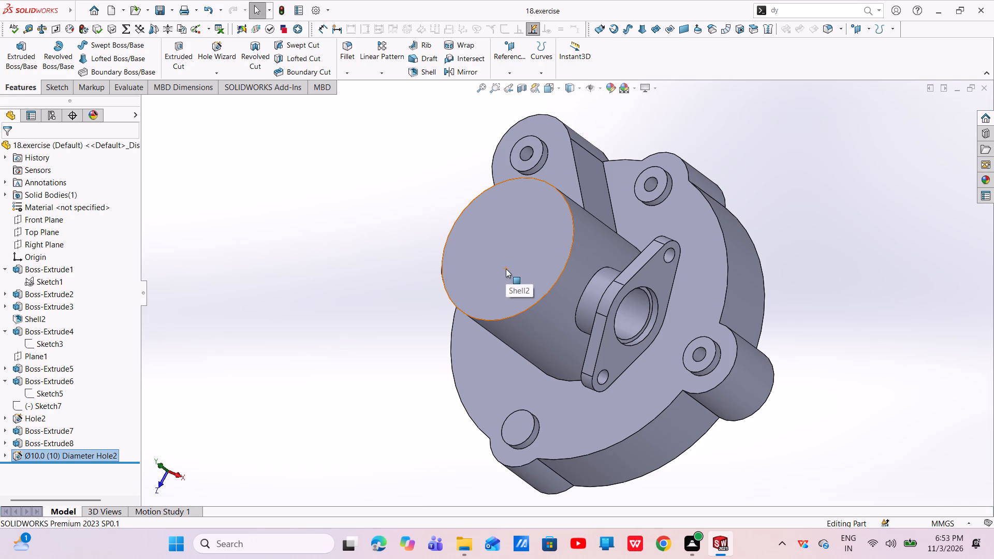
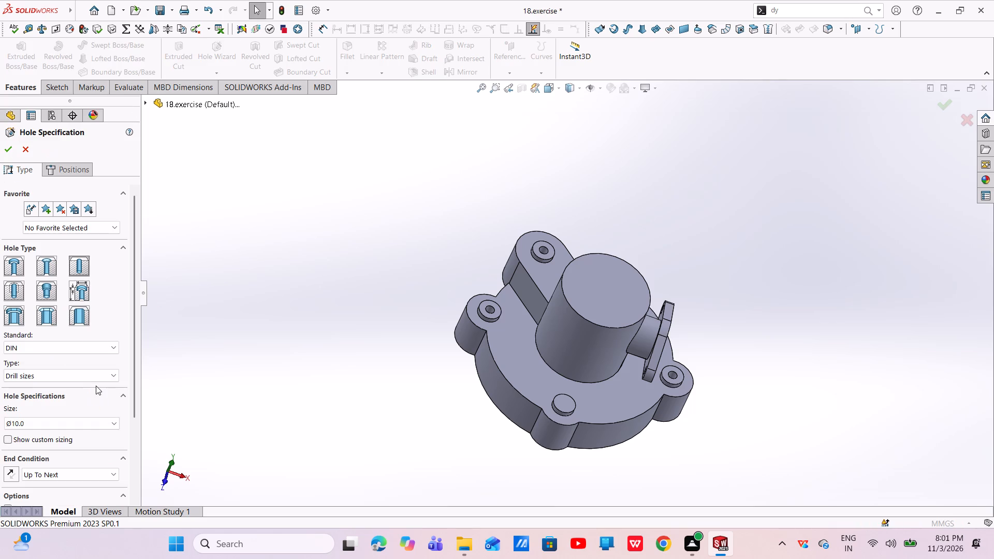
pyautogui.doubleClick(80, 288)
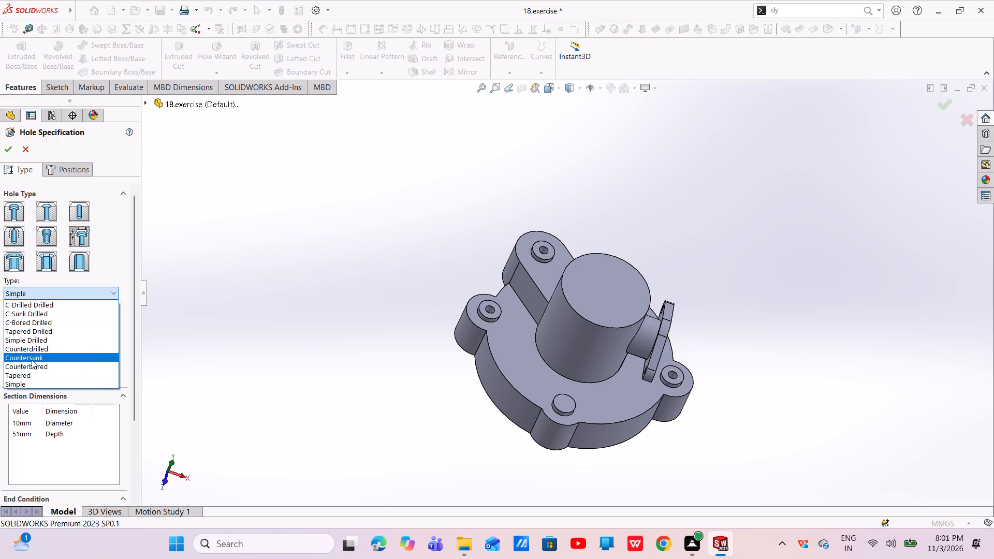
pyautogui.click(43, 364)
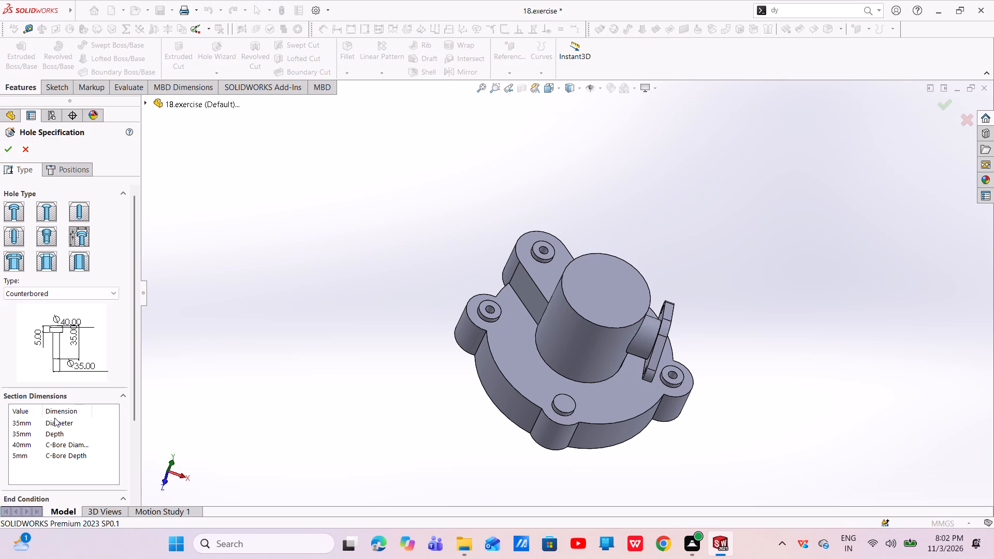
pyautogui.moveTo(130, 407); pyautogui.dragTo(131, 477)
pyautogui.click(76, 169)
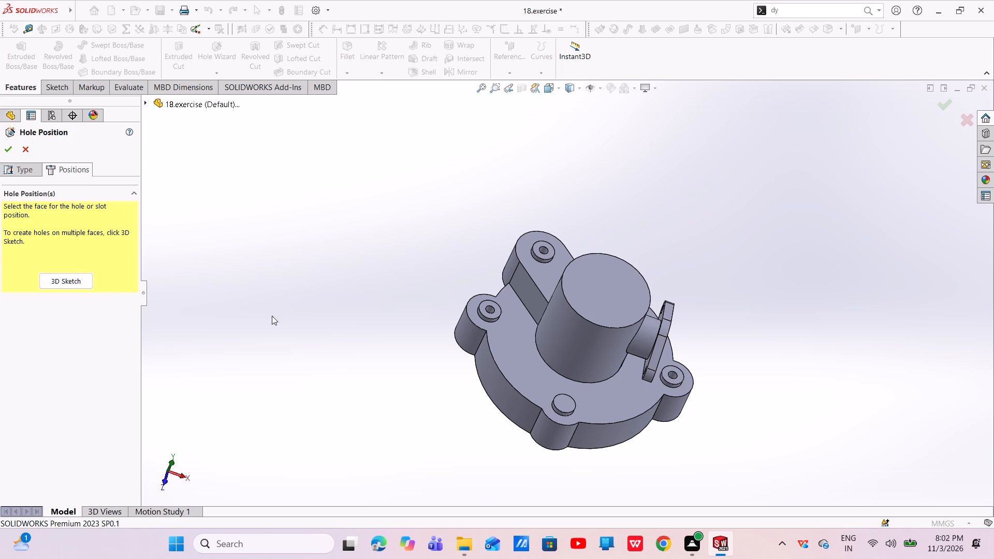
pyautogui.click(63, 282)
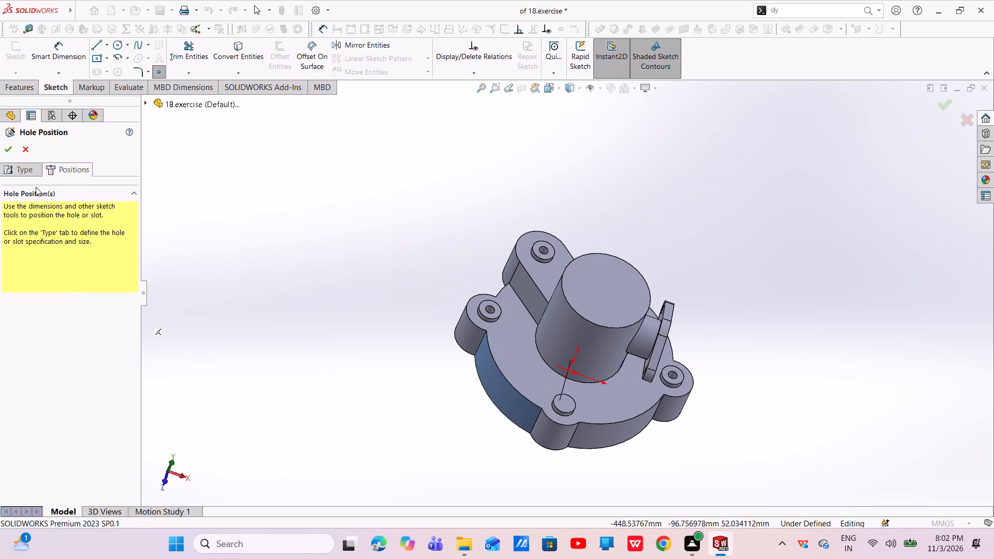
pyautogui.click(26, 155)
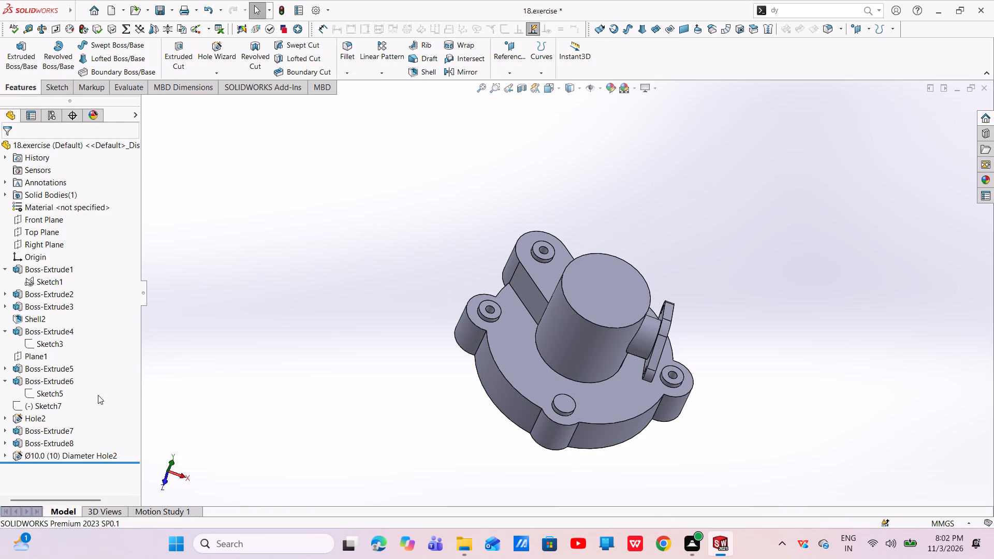
# Set up a Hole Wizard hole as a DIN tap drill, size M10, with a Through All end condition.
pyautogui.click(222, 48)
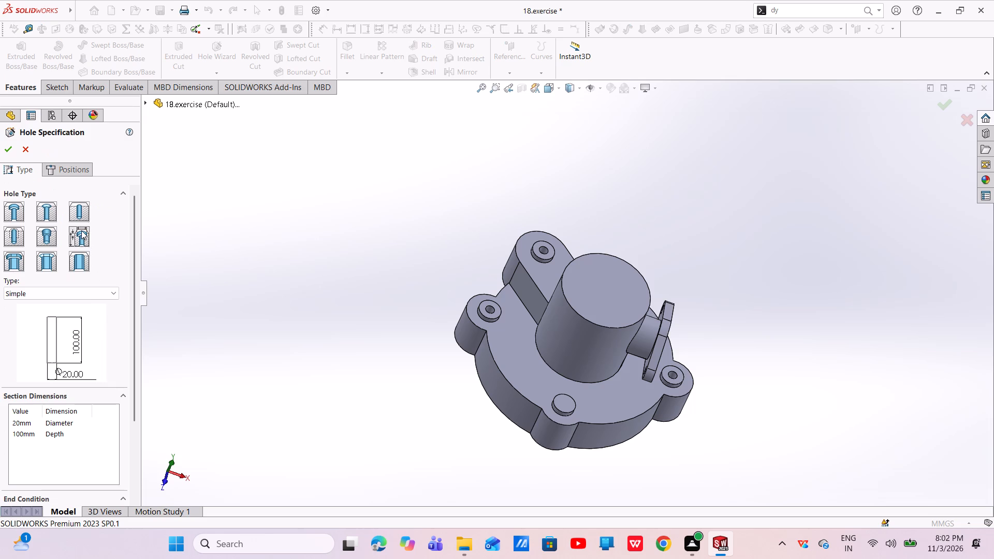
pyautogui.click(83, 213)
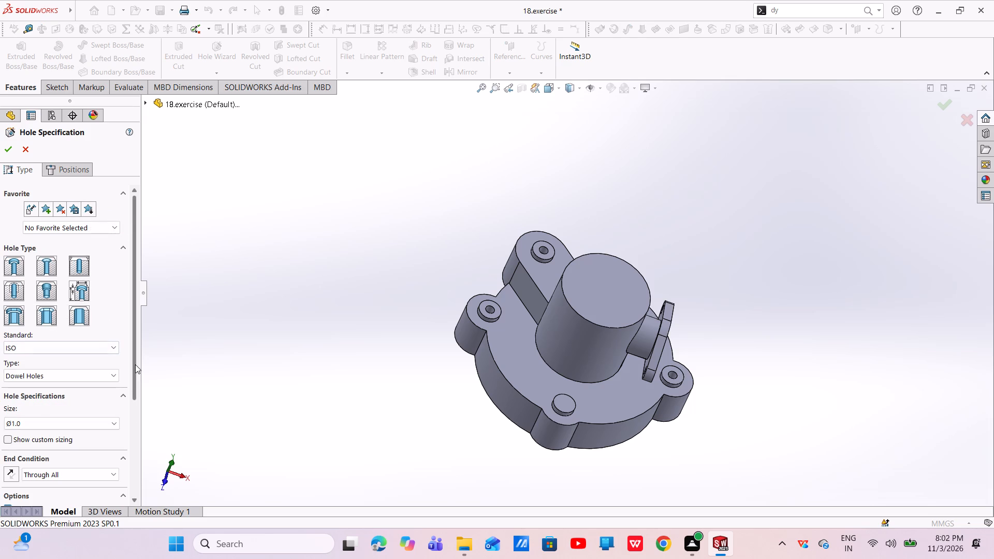
pyautogui.click(105, 354)
pyautogui.scroll(2, 46, 374)
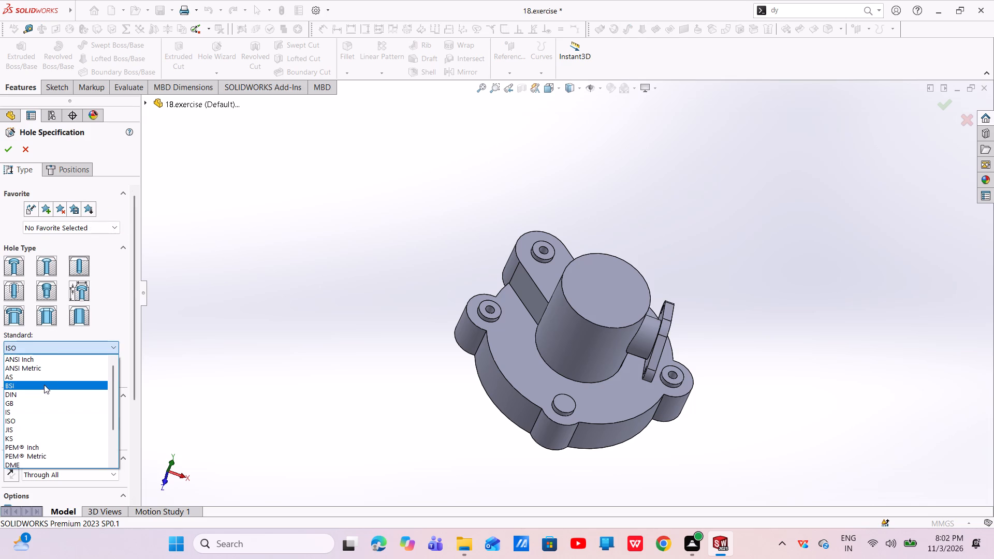
pyautogui.click(43, 391)
pyautogui.click(59, 376)
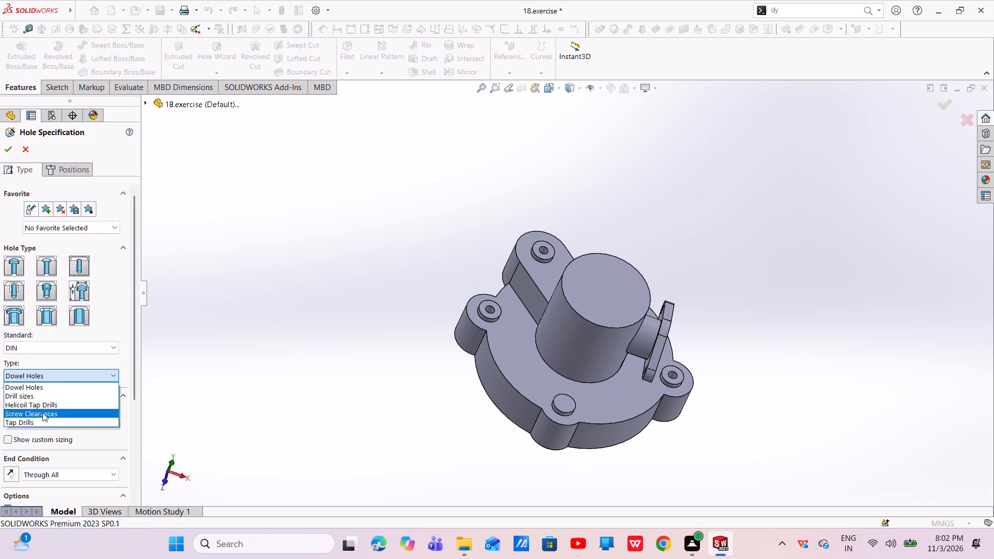
pyautogui.click(40, 422)
pyautogui.click(106, 420)
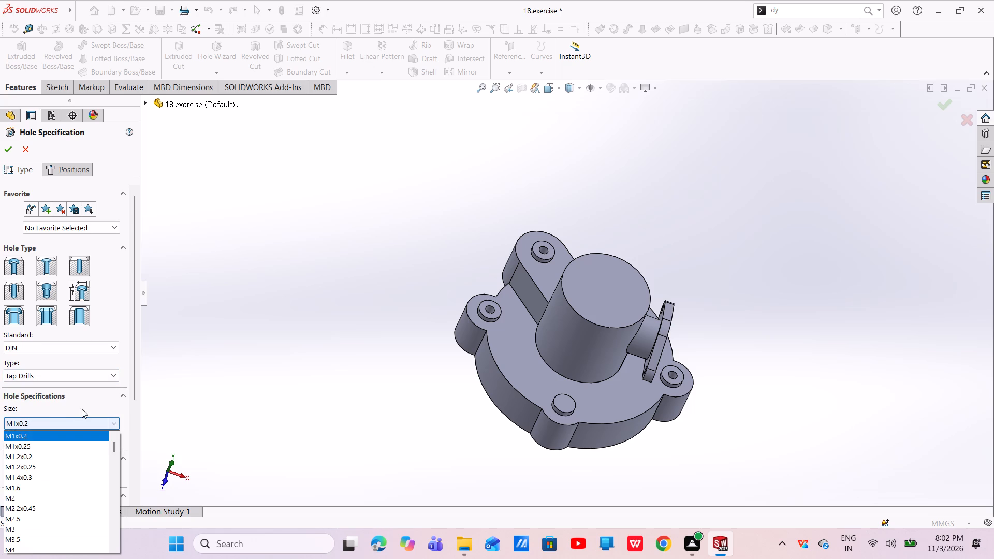
pyautogui.scroll(-5, 36, 460)
pyautogui.scroll(1, 33, 465)
pyautogui.scroll(-2, 33, 465)
pyautogui.scroll(1, 33, 465)
pyautogui.scroll(-2, 35, 454)
pyautogui.scroll(1, 35, 454)
pyautogui.scroll(-5, 35, 454)
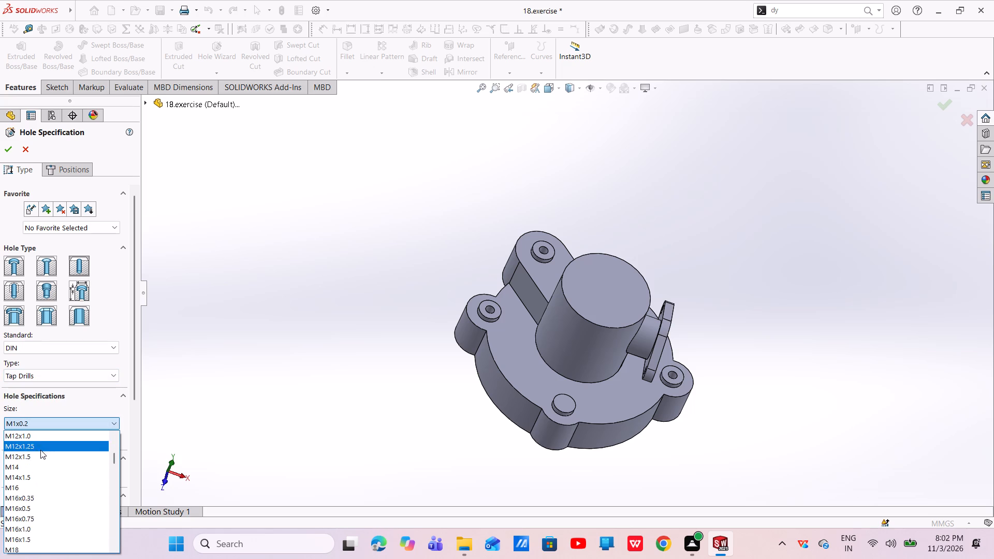
pyautogui.scroll(5, 40, 450)
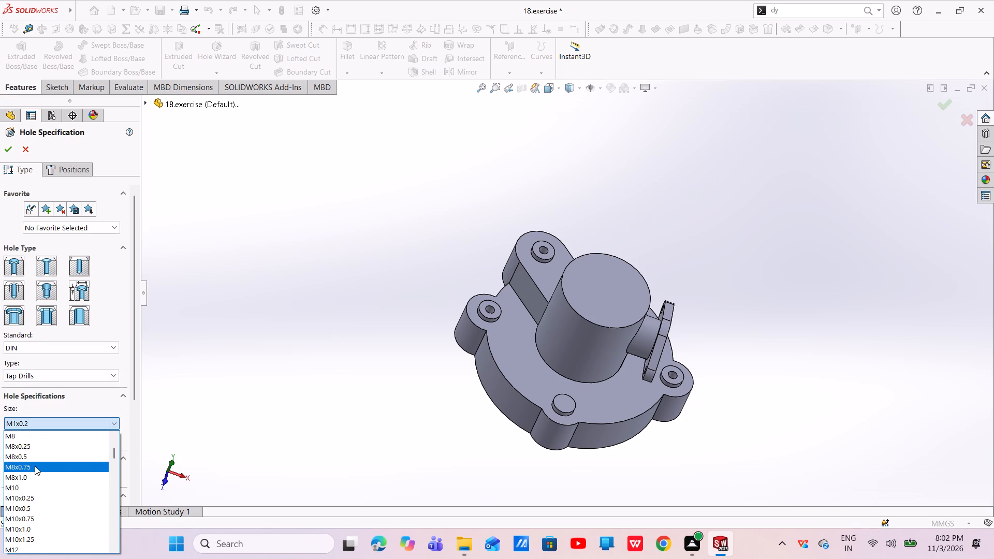
pyautogui.click(27, 486)
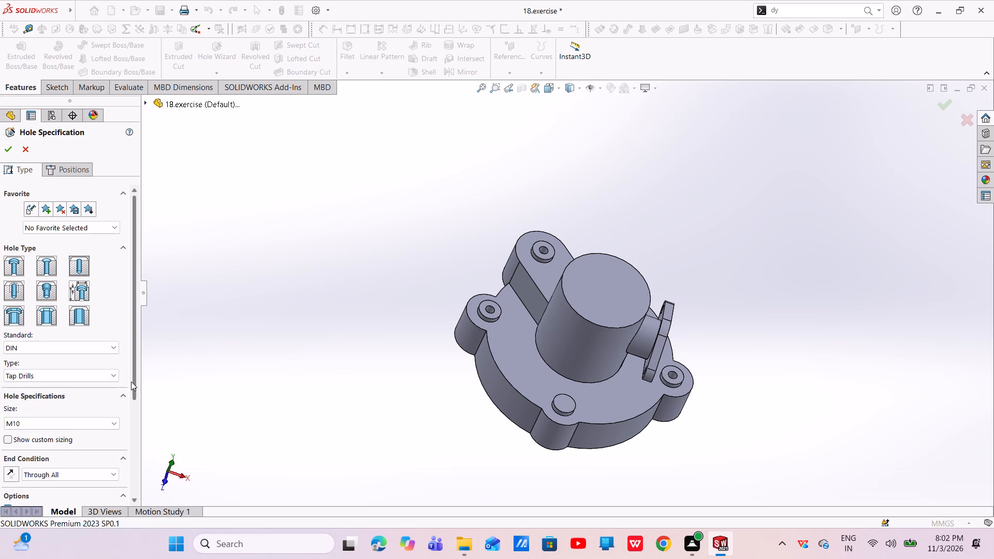
pyautogui.moveTo(135, 383); pyautogui.dragTo(135, 425)
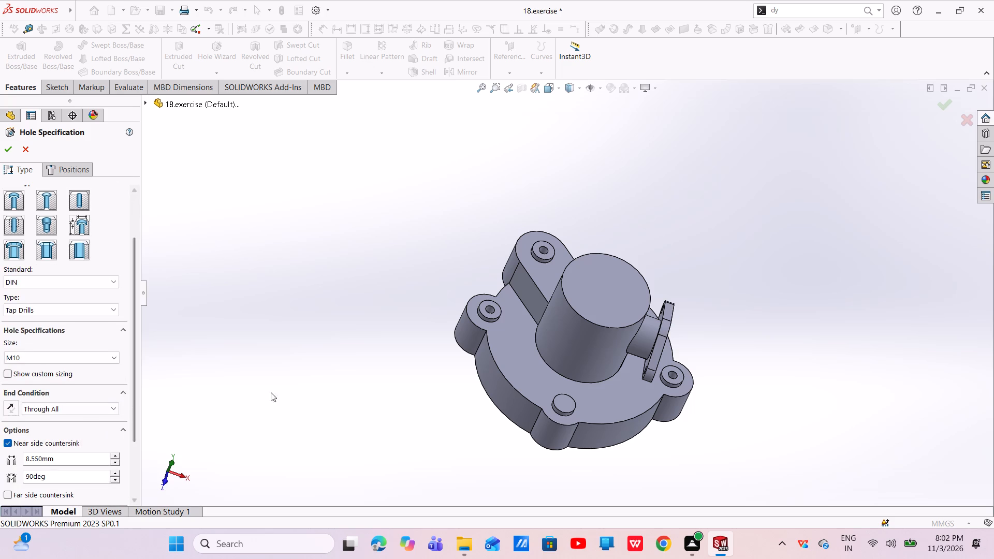
# Position the M10 tap drill hole in a 3D sketch at the centre of the undrilled lobe boss and create it.
pyautogui.click(87, 169)
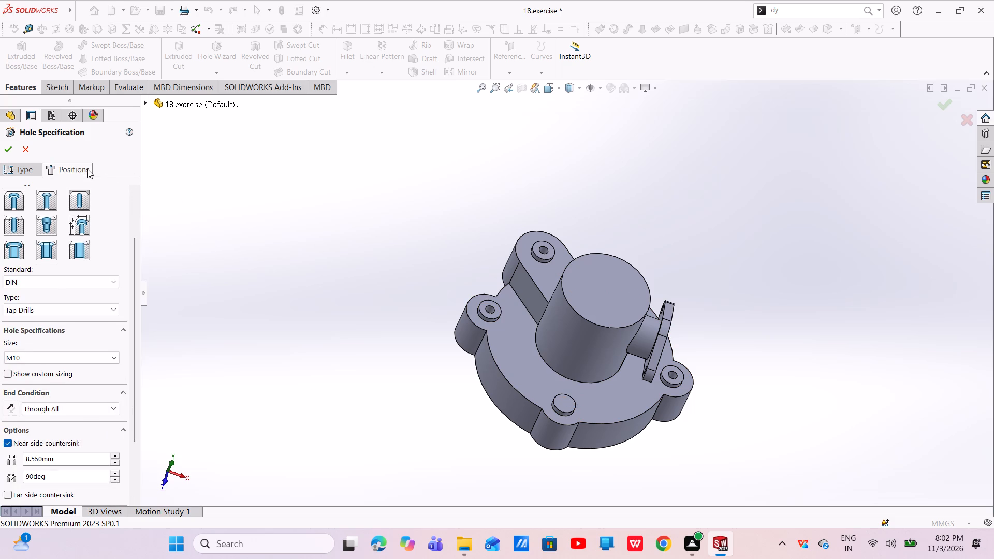
pyautogui.click(78, 282)
pyautogui.scroll(-6, 589, 391)
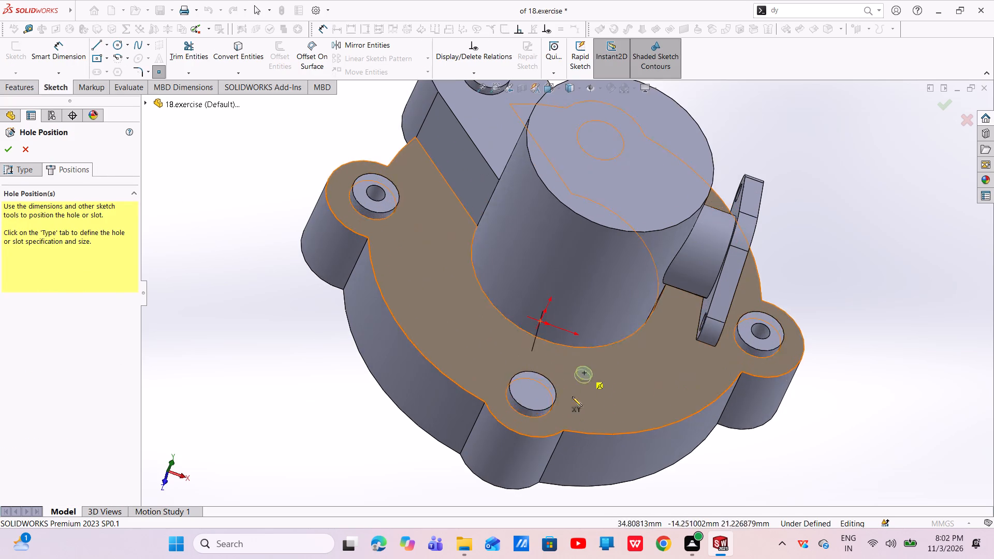
pyautogui.moveTo(538, 406); pyautogui.dragTo(515, 472, button='middle')
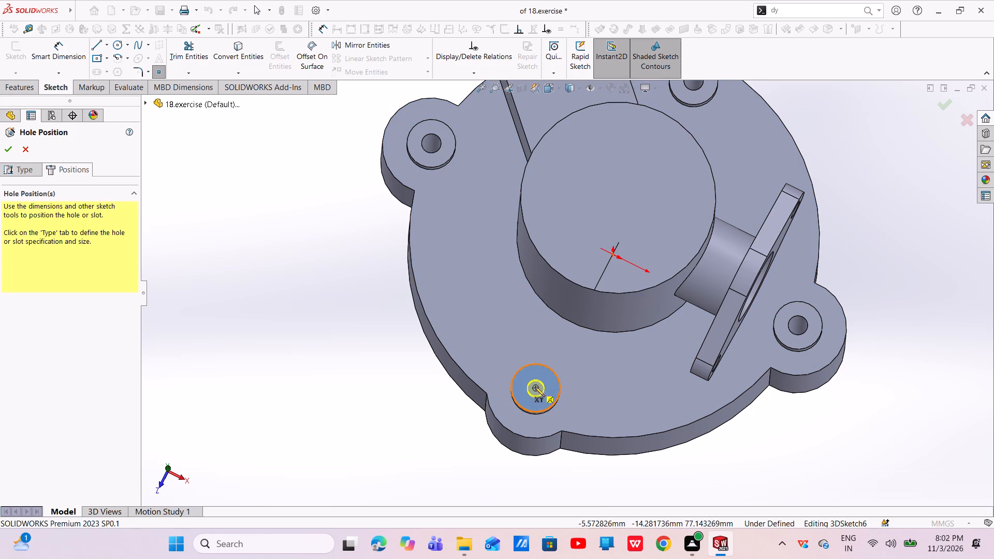
pyautogui.click(535, 387)
pyautogui.rightClick(535, 387)
# Examine the holes in the lobe bosses and arm boss, the central cylinder and the side flange from several angles.
pyautogui.scroll(1, 661, 412)
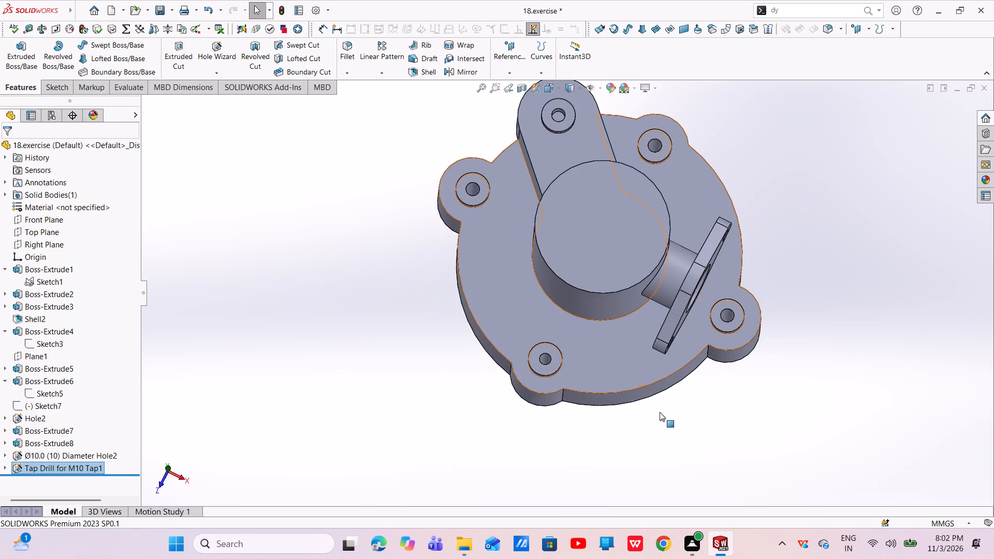
pyautogui.scroll(2, 660, 412)
pyautogui.moveTo(649, 409); pyautogui.dragTo(632, 447, button='middle')
pyautogui.scroll(-5, 517, 365)
pyautogui.moveTo(565, 370); pyautogui.dragTo(581, 379, button='middle')
pyautogui.scroll(4, 701, 321)
pyautogui.moveTo(700, 311); pyautogui.dragTo(694, 238, button='middle')
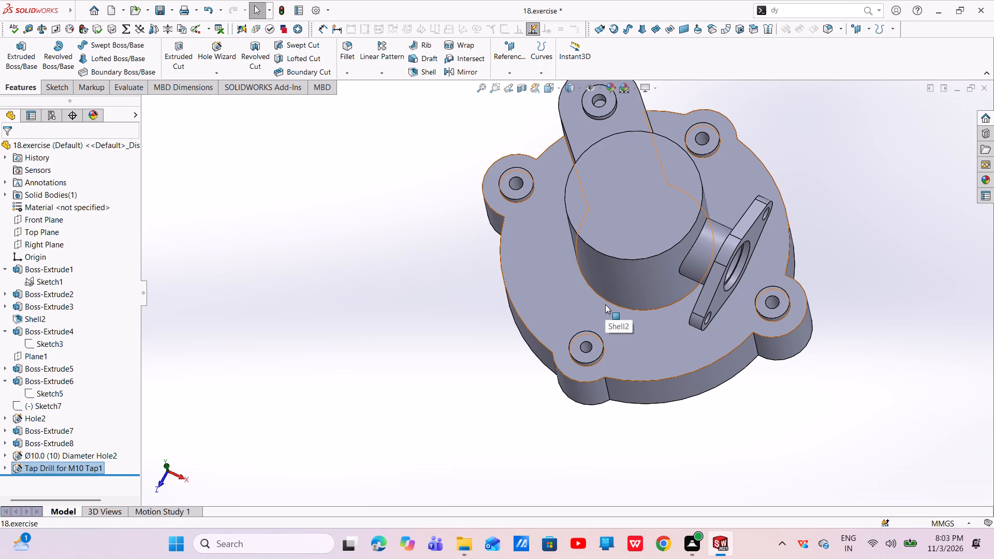
pyautogui.moveTo(698, 174); pyautogui.dragTo(698, 175, button='middle')
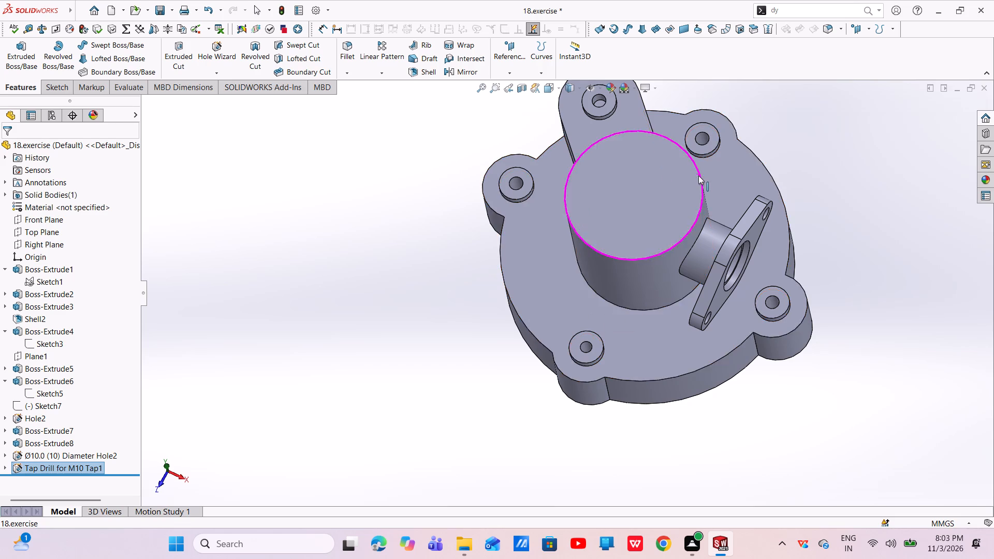
pyautogui.moveTo(698, 175); pyautogui.dragTo(730, 255, button='middle')
pyautogui.scroll(2, 554, 187)
pyautogui.scroll(-3, 554, 187)
pyautogui.scroll(2, 556, 187)
pyautogui.scroll(-6, 589, 153)
pyautogui.scroll(1, 587, 153)
pyautogui.moveTo(584, 186); pyautogui.dragTo(563, 184, button='middle')
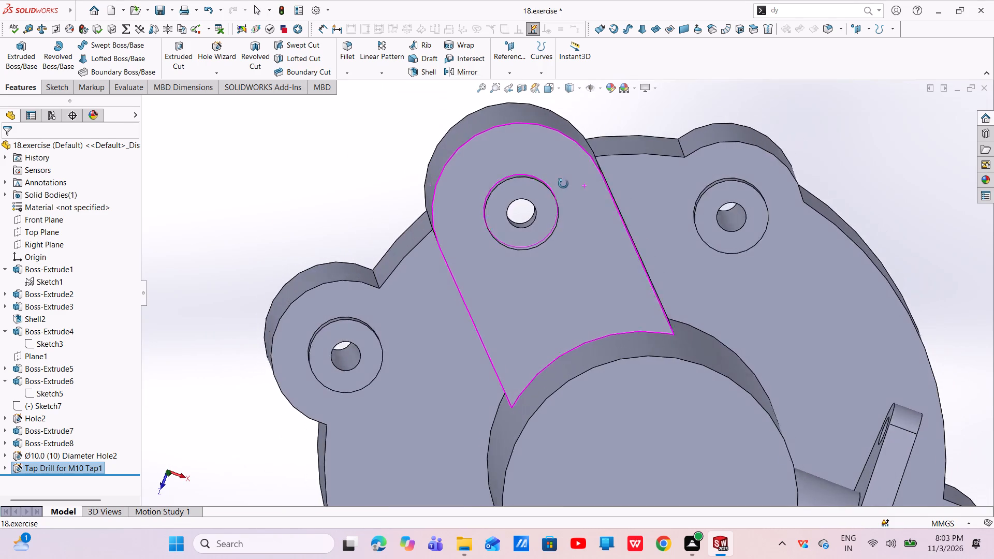
pyautogui.moveTo(563, 184); pyautogui.dragTo(571, 181, button='middle')
pyautogui.scroll(2, 602, 226)
pyautogui.scroll(-1, 602, 226)
pyautogui.moveTo(605, 247); pyautogui.dragTo(597, 208, button='middle')
pyautogui.scroll(4, 610, 253)
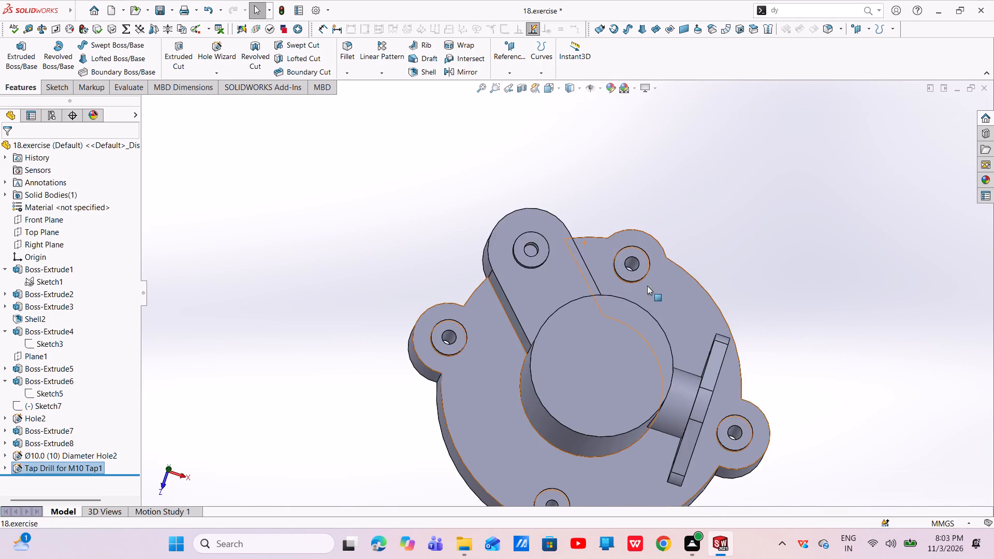
pyautogui.moveTo(647, 286); pyautogui.dragTo(695, 195, button='middle')
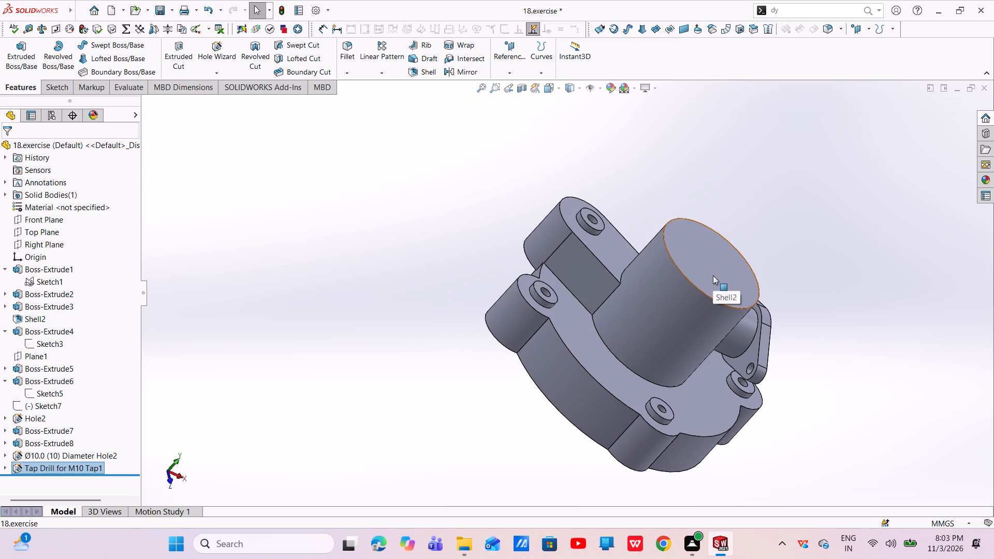
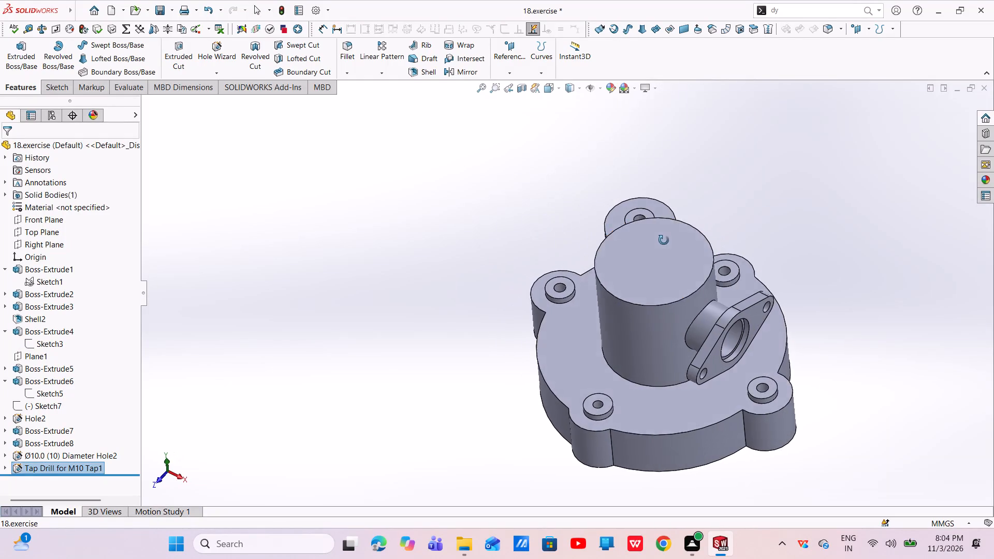
# Start a Fillet on the base edges of three lobe bosses and set the radius to 3 mm.
pyautogui.scroll(-1, 711, 384)
pyautogui.scroll(2, 711, 377)
pyautogui.moveTo(710, 370); pyautogui.dragTo(761, 287, button='middle')
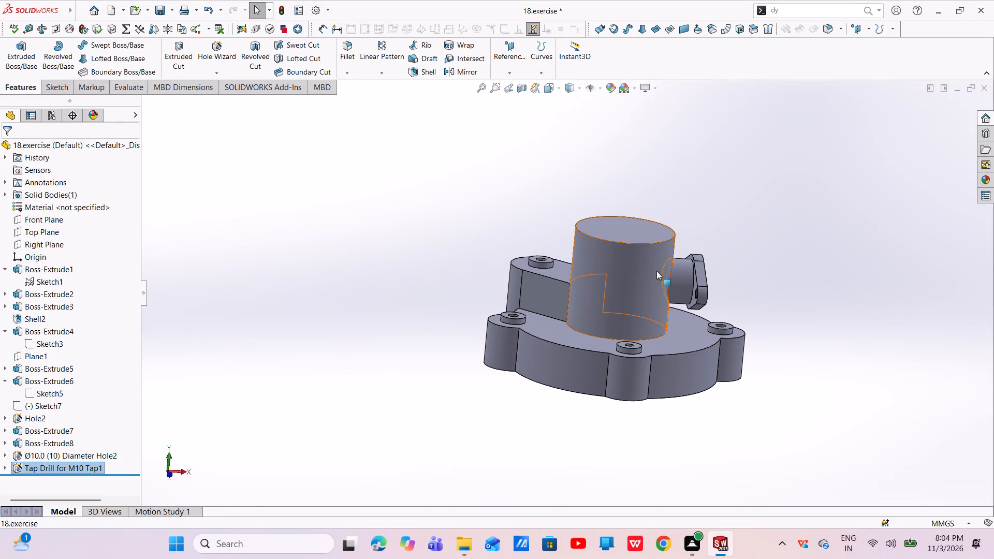
pyautogui.click(353, 49)
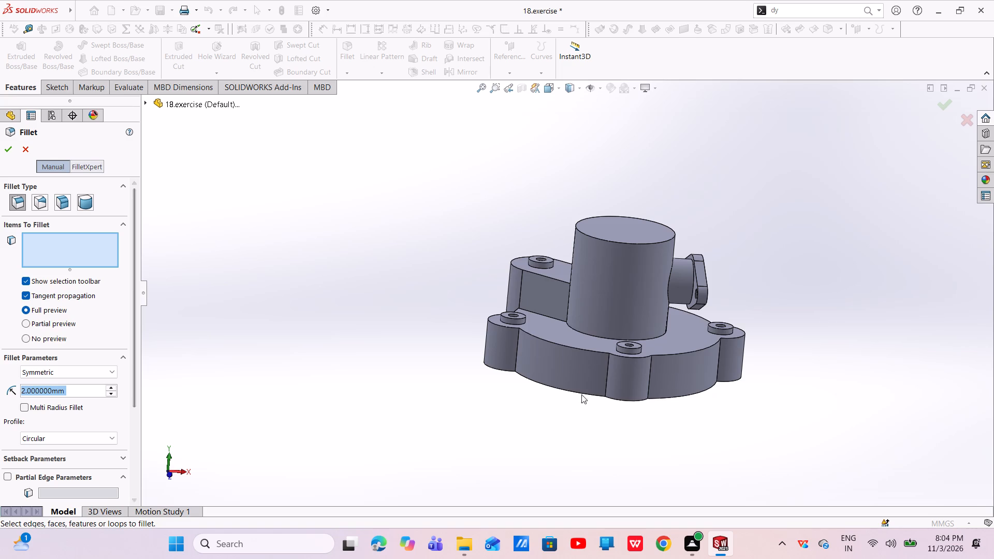
pyautogui.scroll(-2, 544, 334)
pyautogui.moveTo(557, 341); pyautogui.dragTo(567, 412, button='middle')
pyautogui.scroll(-4, 539, 365)
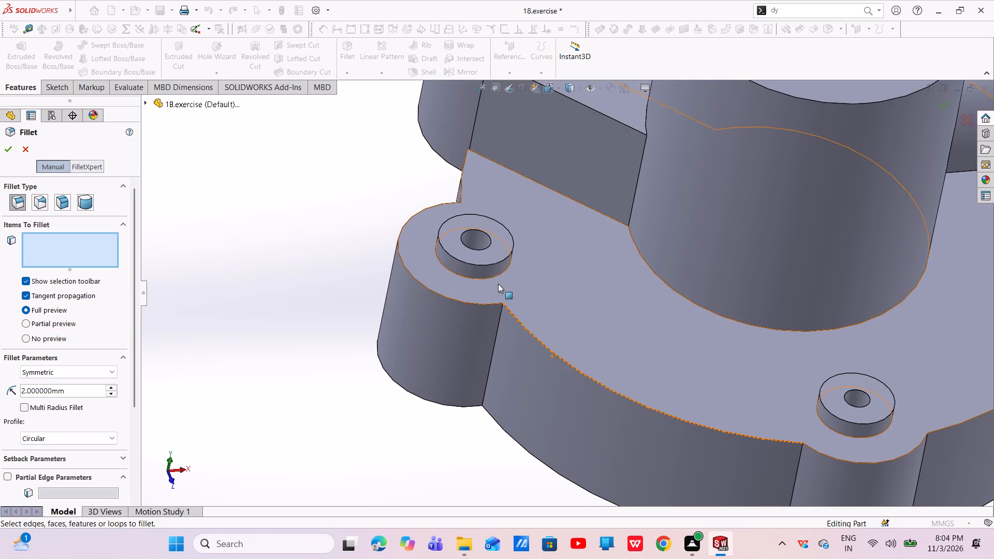
pyautogui.click(496, 277)
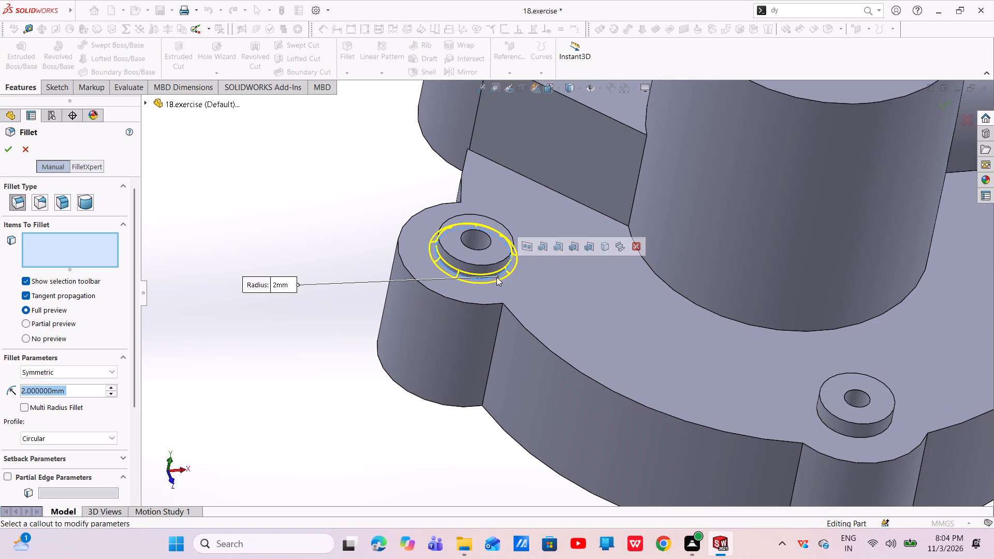
pyautogui.scroll(3, 670, 284)
pyautogui.scroll(-2, 824, 369)
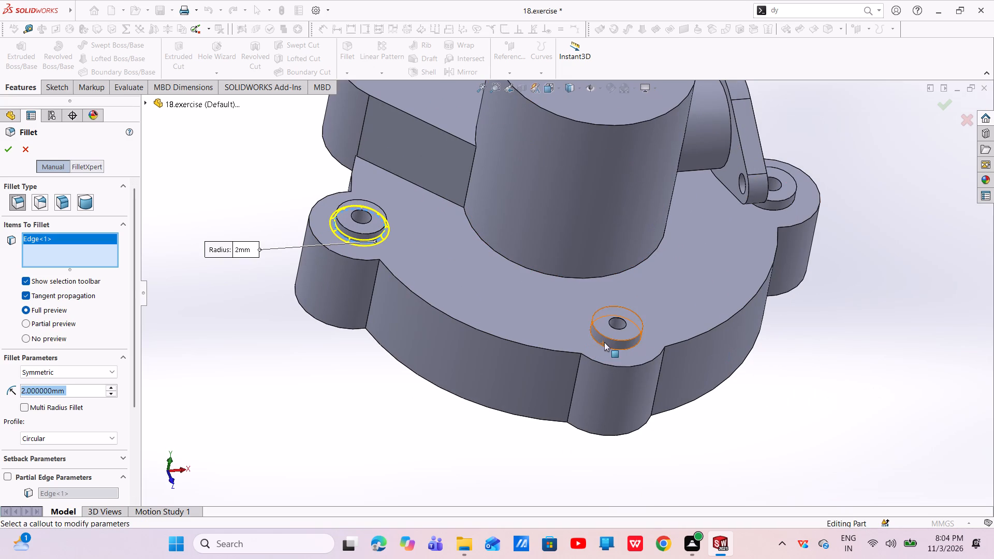
pyautogui.click(605, 346)
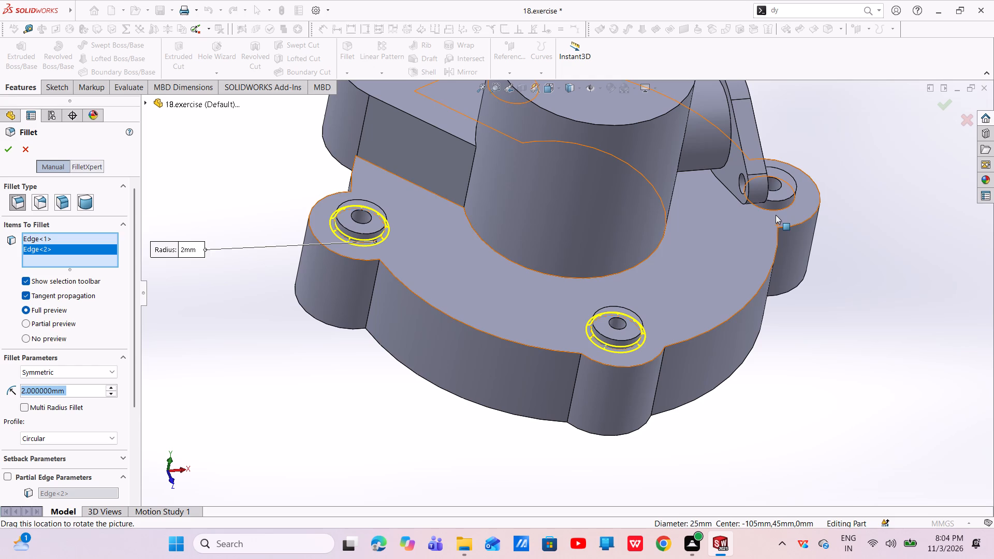
pyautogui.click(774, 212)
pyautogui.moveTo(770, 213); pyautogui.dragTo(687, 224, button='middle')
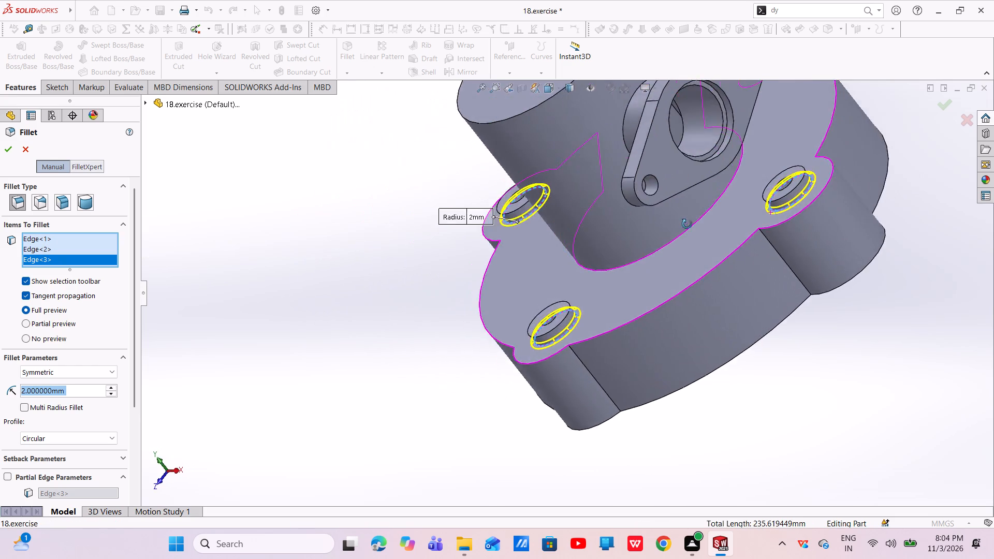
pyautogui.moveTo(687, 224); pyautogui.dragTo(677, 234, button='middle')
pyautogui.scroll(-1, 681, 228)
pyautogui.scroll(2, 709, 208)
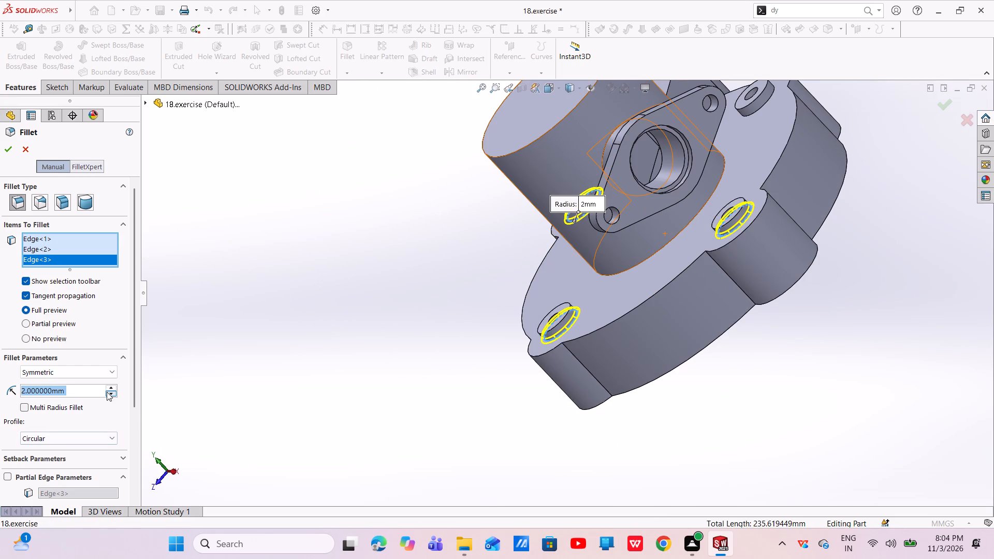
pyautogui.press('BackSpace')
pyautogui.press('3')
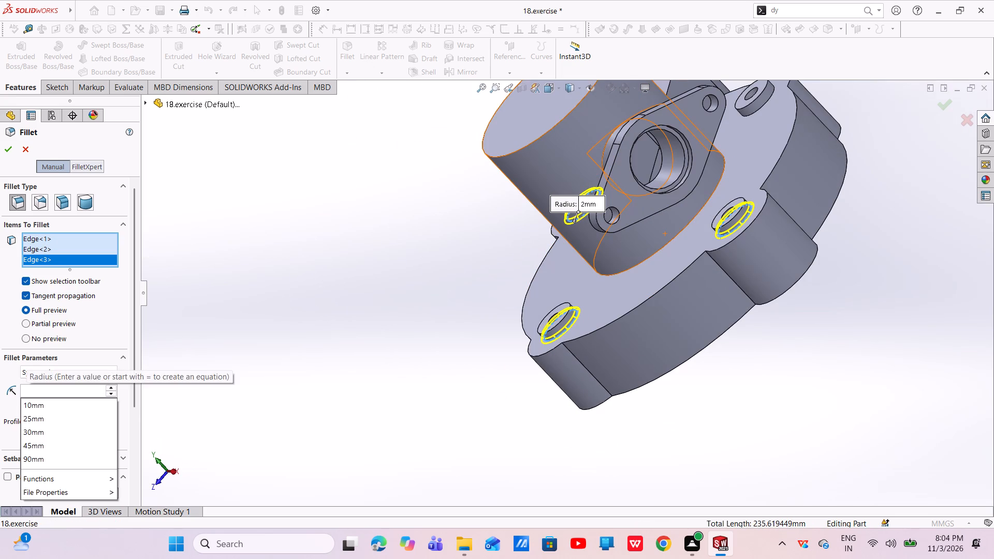
pyautogui.press('Return')
# Add the base edges of the fourth lobe boss and the arm boss to the 3 mm fillet and create it.
pyautogui.scroll(2, 706, 153)
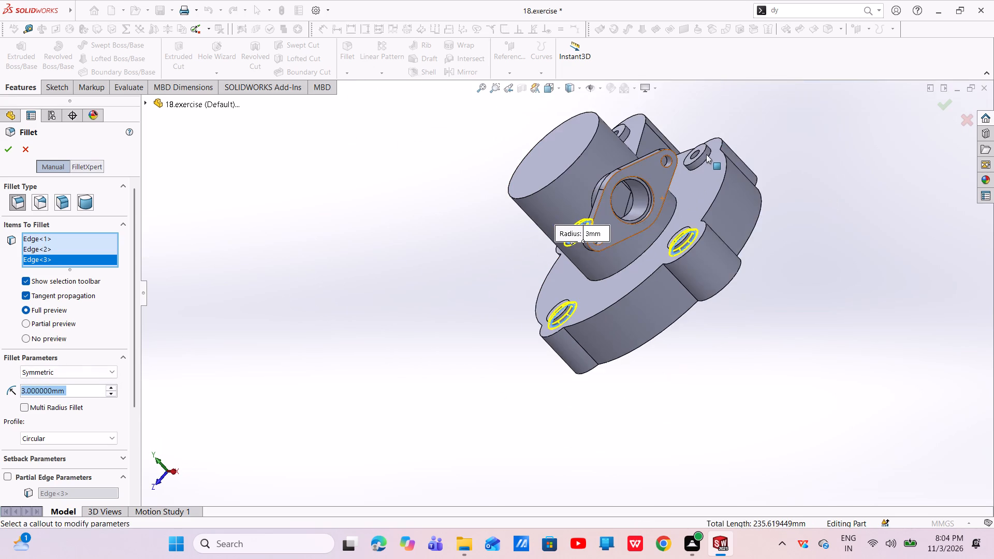
pyautogui.scroll(-2, 703, 155)
pyautogui.scroll(1, 703, 155)
pyautogui.scroll(-3, 703, 155)
pyautogui.click(639, 235)
pyautogui.scroll(5, 632, 234)
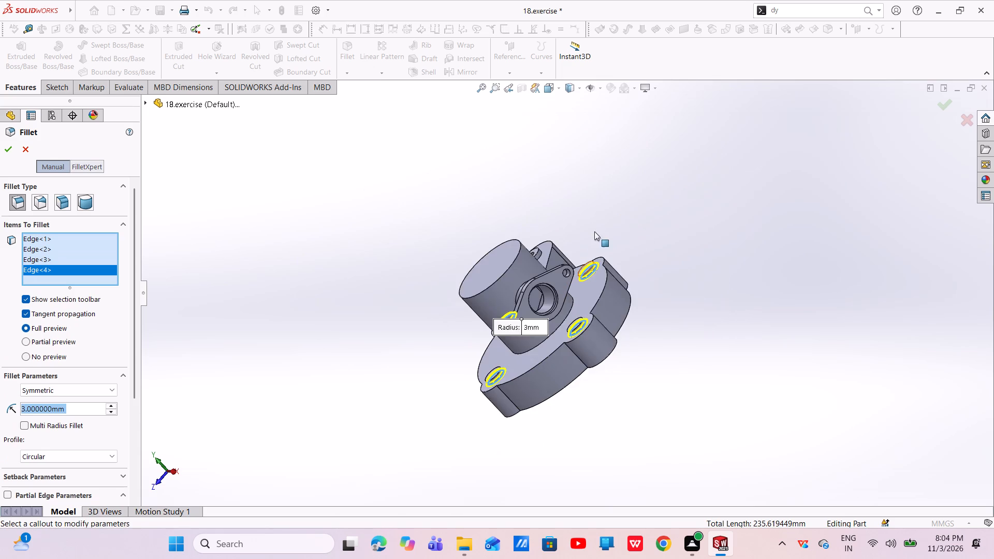
pyautogui.moveTo(586, 235); pyautogui.dragTo(597, 347, button='middle')
pyautogui.scroll(-6, 557, 245)
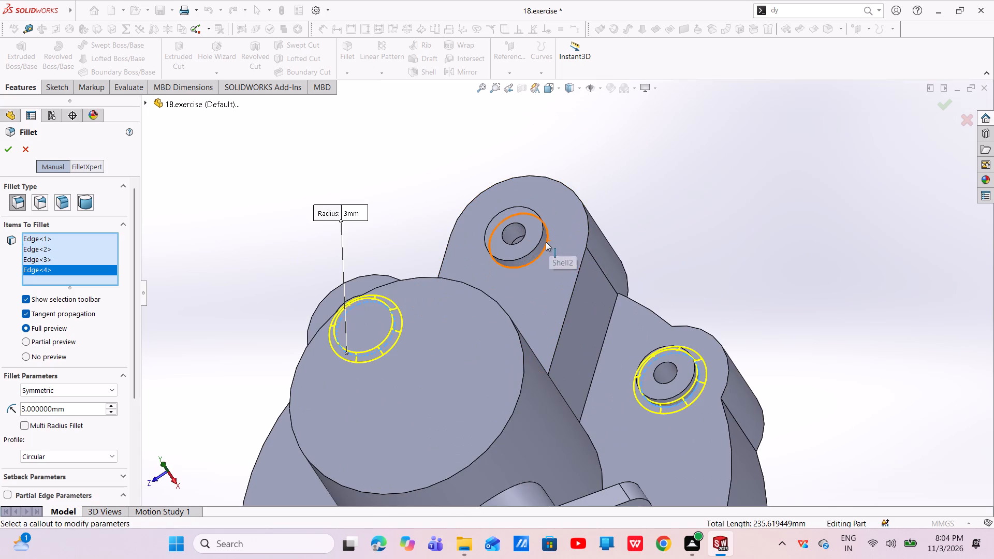
pyautogui.click(546, 242)
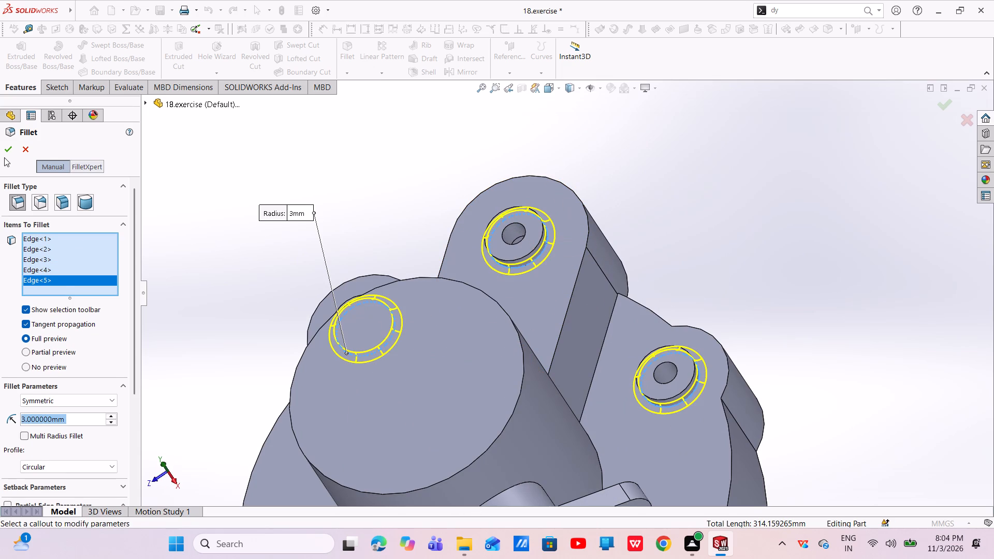
pyautogui.click(4, 153)
# Examine the filleted bosses, the central cylinder and the side flange from several angles.
pyautogui.scroll(4, 629, 378)
pyautogui.scroll(-1, 629, 377)
pyautogui.moveTo(596, 392); pyautogui.dragTo(622, 315, button='middle')
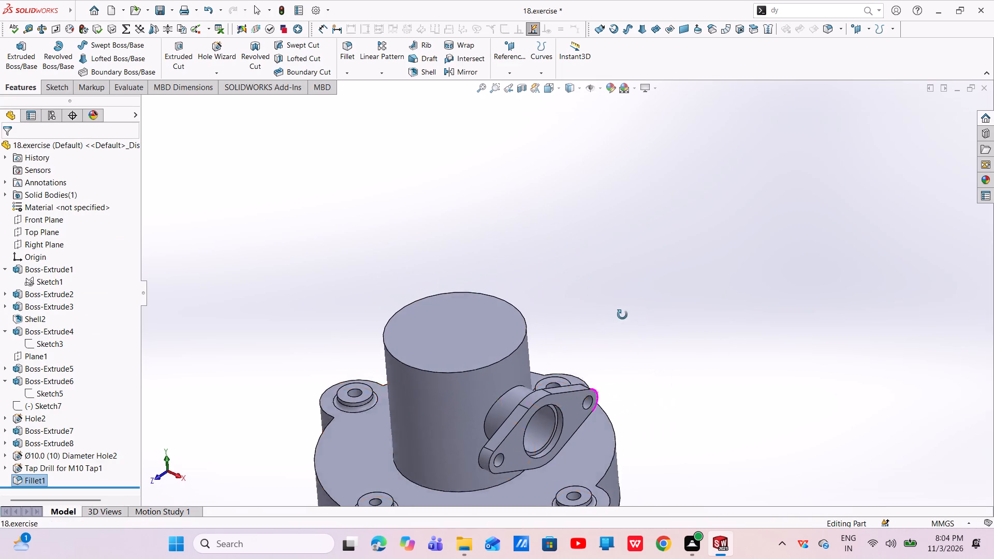
pyautogui.moveTo(622, 315); pyautogui.dragTo(623, 315, button='middle')
pyautogui.scroll(-2, 488, 474)
pyautogui.scroll(1, 488, 474)
pyautogui.scroll(-2, 488, 473)
pyautogui.scroll(6, 545, 422)
pyautogui.moveTo(540, 390); pyautogui.dragTo(560, 404, button='middle')
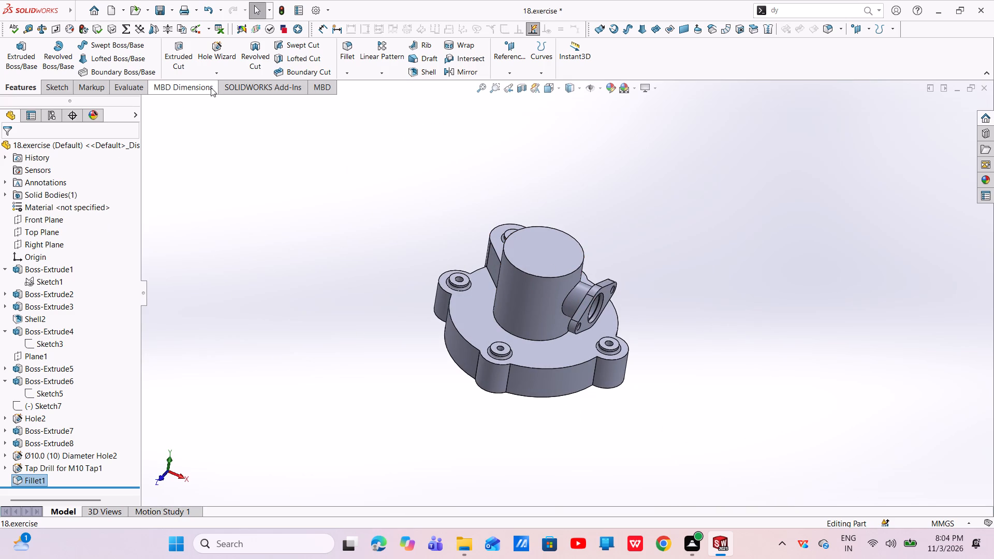
# Fillet the edge where the side flange's neck meets the central cylinder with a 5 mm radius.
pyautogui.click(345, 56)
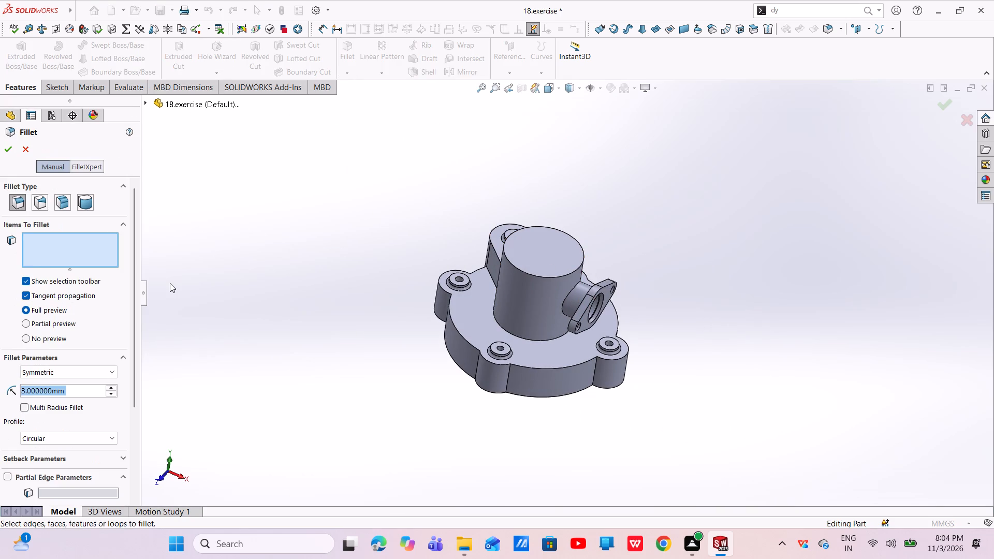
pyautogui.press('BackSpace')
pyautogui.press('1')
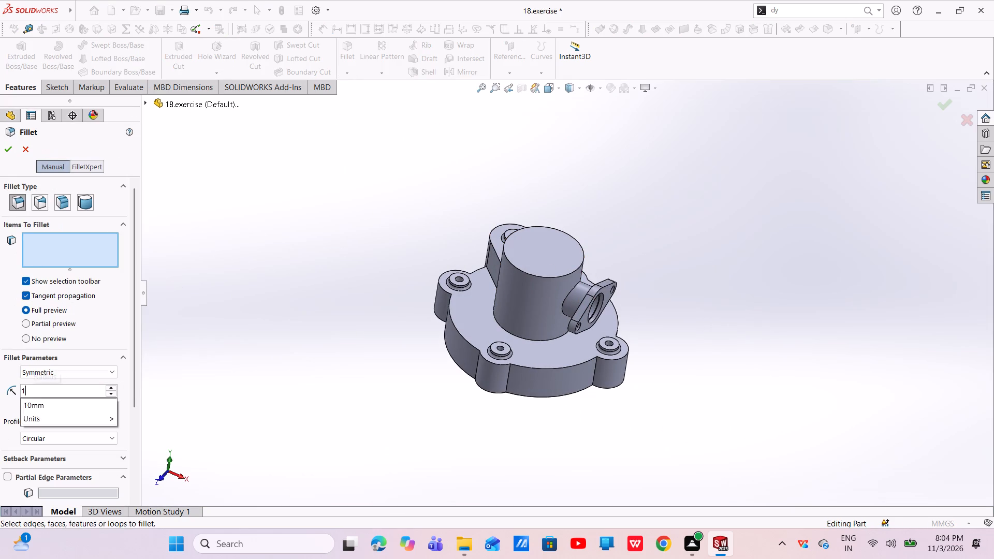
pyautogui.press('0')
pyautogui.press('Return')
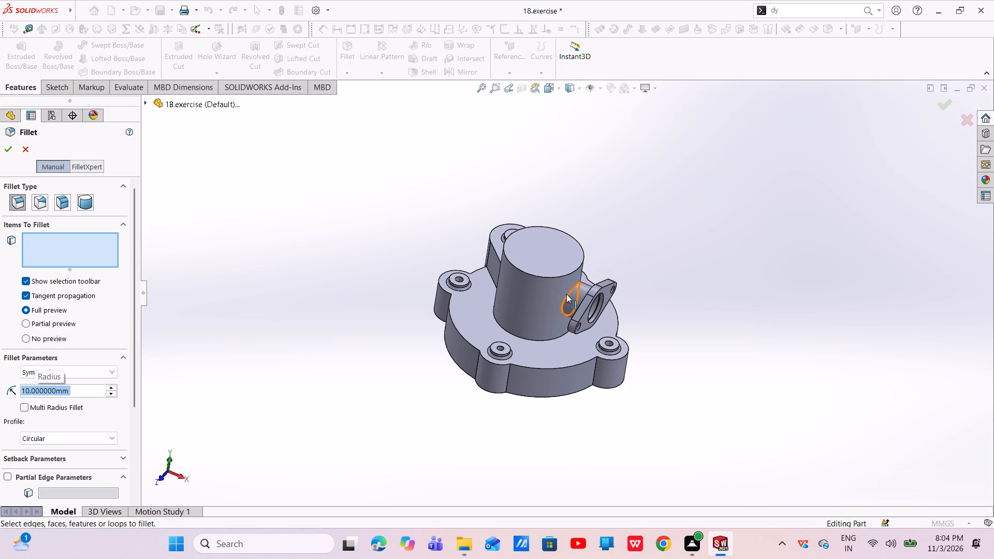
pyautogui.click(566, 294)
pyautogui.scroll(-6, 572, 295)
pyautogui.moveTo(594, 333); pyautogui.dragTo(553, 343, button='middle')
pyautogui.scroll(-1, 594, 333)
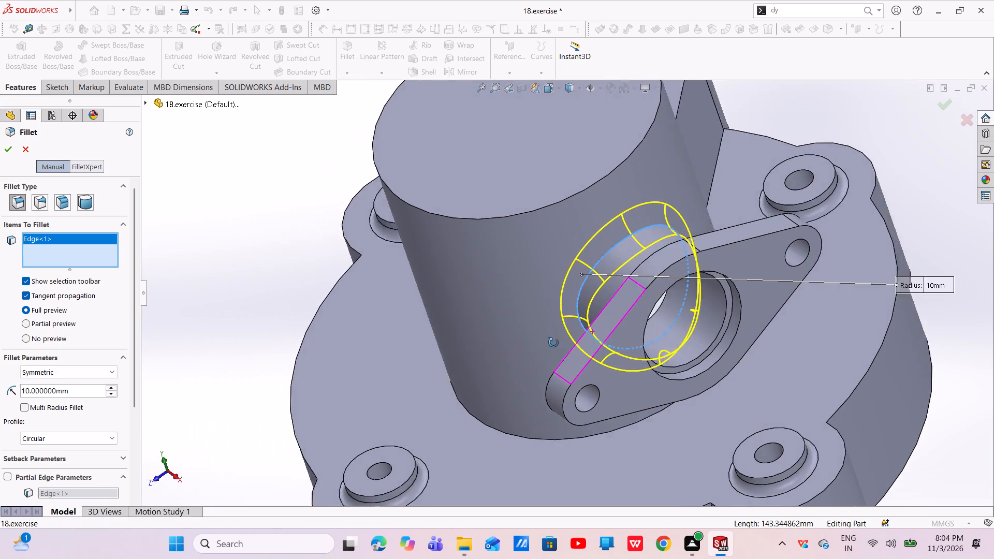
pyautogui.moveTo(553, 343); pyautogui.dragTo(548, 340, button='middle')
pyautogui.moveTo(104, 394); pyautogui.dragTo(74, 404)
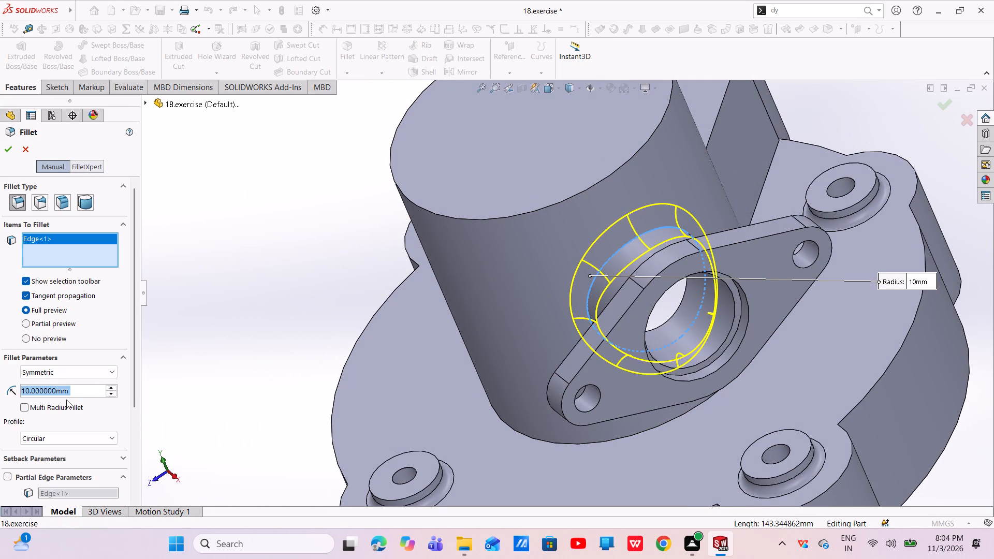
pyautogui.press('BackSpace')
pyautogui.press('5')
pyautogui.press('Return')
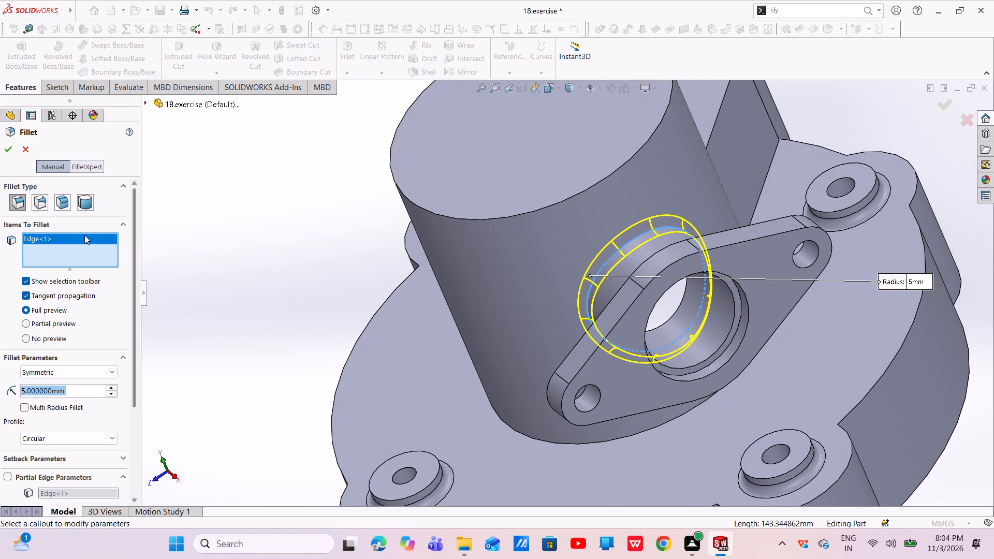
pyautogui.click(8, 154)
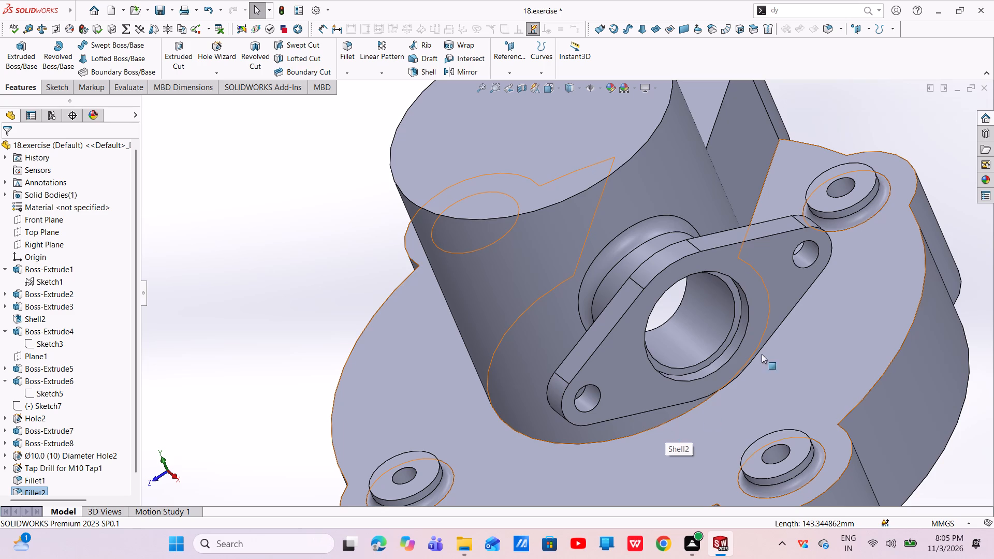
# Fillet the two side edges and the top edge where the arm meets the central cylinder, with a 5 mm radius.
pyautogui.moveTo(721, 329); pyautogui.dragTo(806, 288, button='middle')
pyautogui.moveTo(803, 307); pyautogui.dragTo(813, 367, button='middle')
pyautogui.scroll(3, 592, 359)
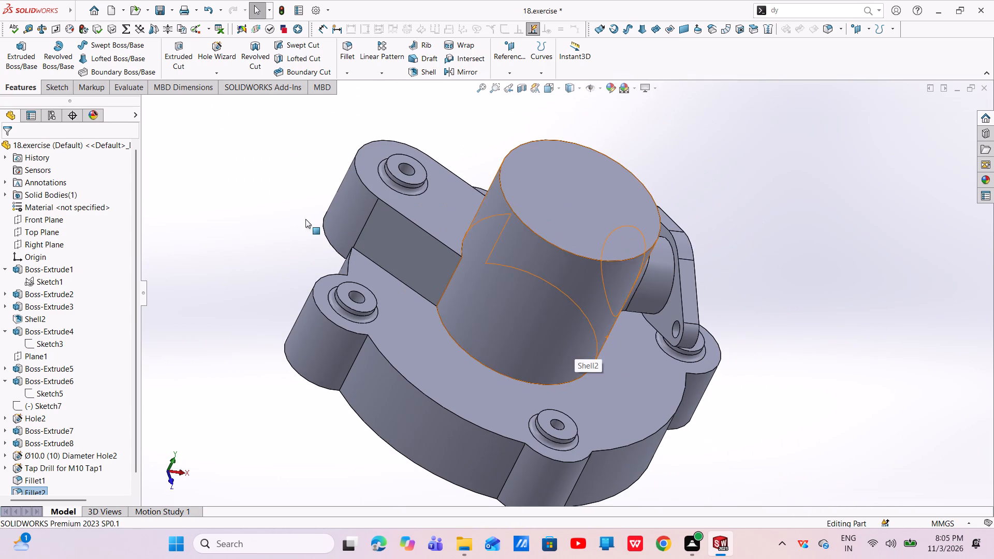
pyautogui.click(348, 53)
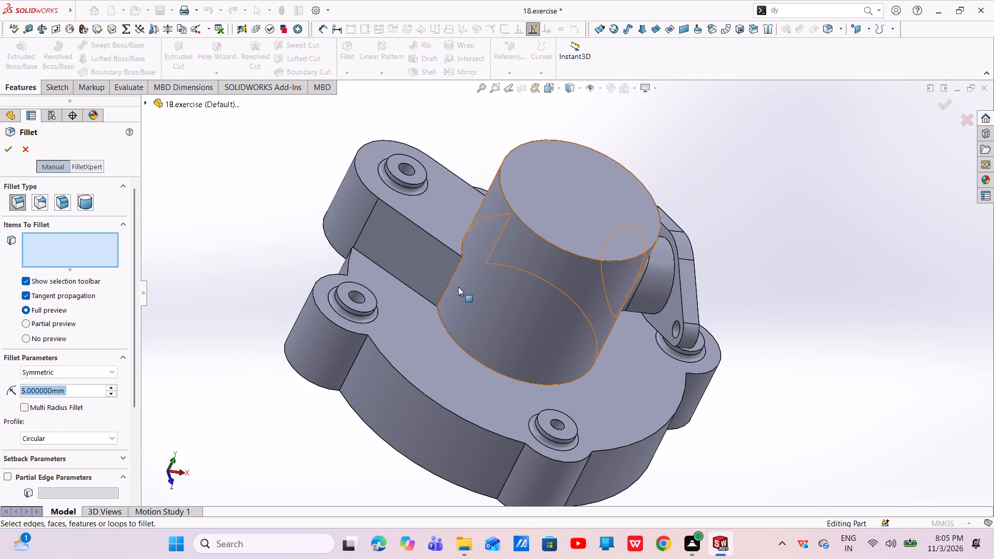
pyautogui.scroll(-5, 455, 289)
pyautogui.moveTo(465, 289); pyautogui.dragTo(492, 311, button='middle')
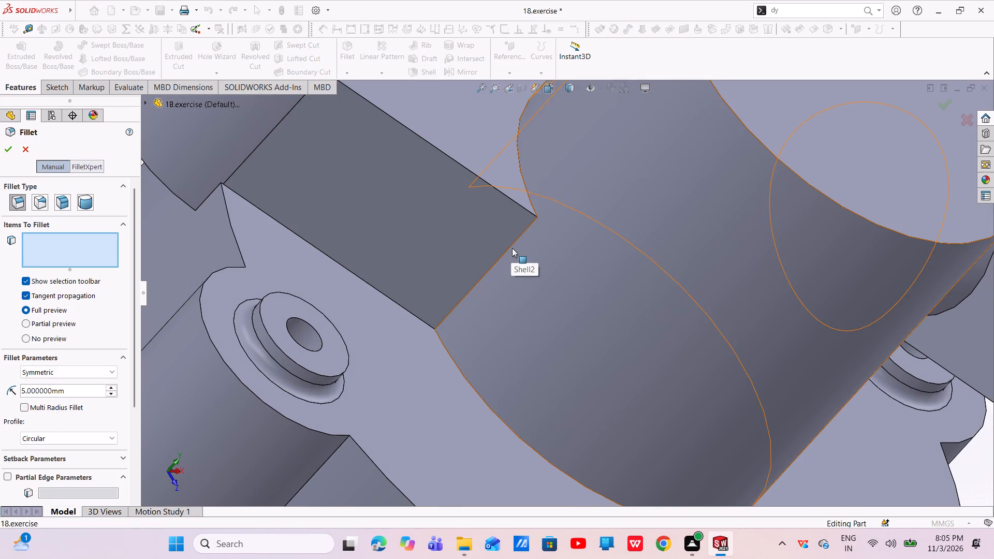
pyautogui.click(513, 246)
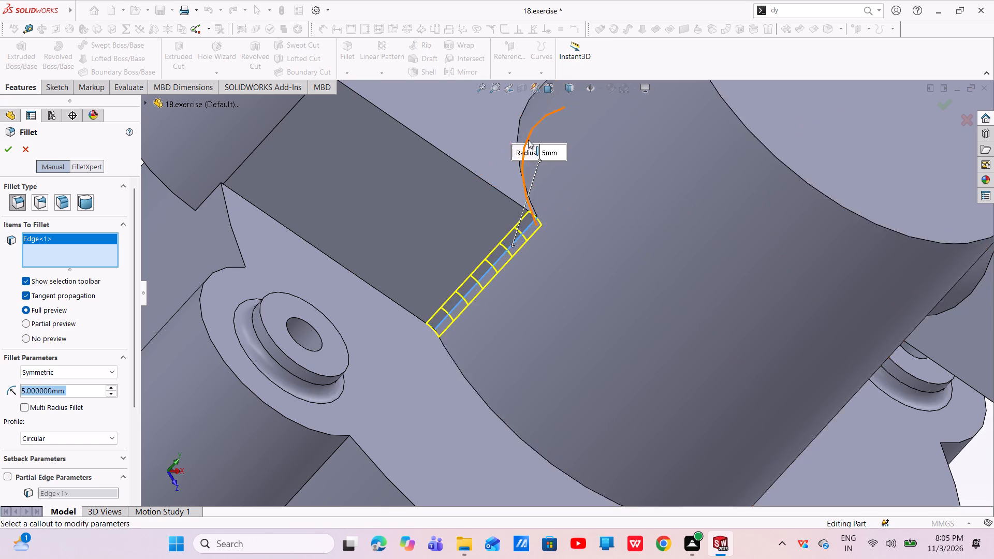
pyautogui.moveTo(530, 141); pyautogui.dragTo(551, 236, button='middle')
pyautogui.scroll(2, 499, 201)
pyautogui.scroll(-3, 521, 78)
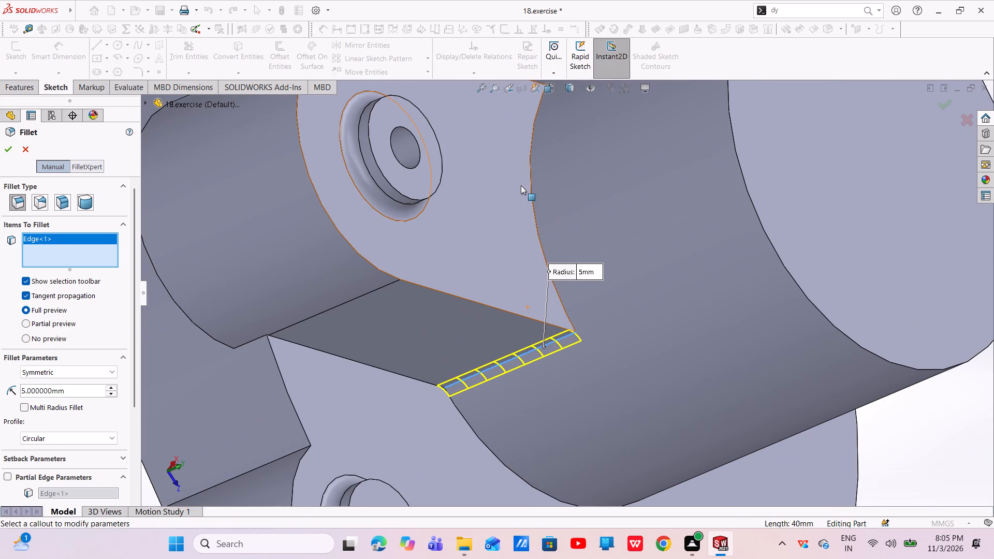
pyautogui.click(530, 188)
pyautogui.scroll(3, 532, 188)
pyautogui.moveTo(544, 190); pyautogui.dragTo(577, 274, button='middle')
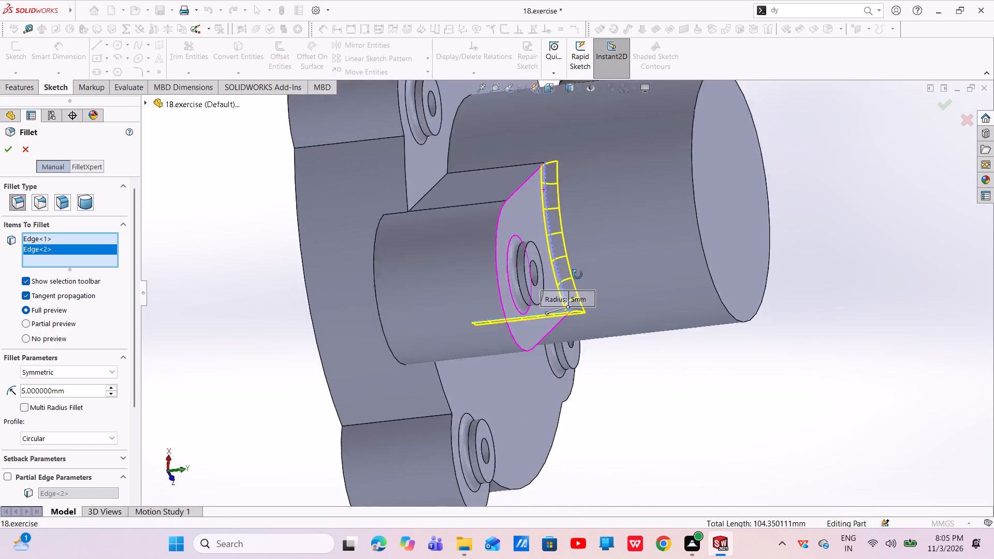
pyautogui.moveTo(577, 274); pyautogui.dragTo(587, 293, button='middle')
pyautogui.scroll(1, 587, 293)
pyautogui.scroll(-5, 489, 138)
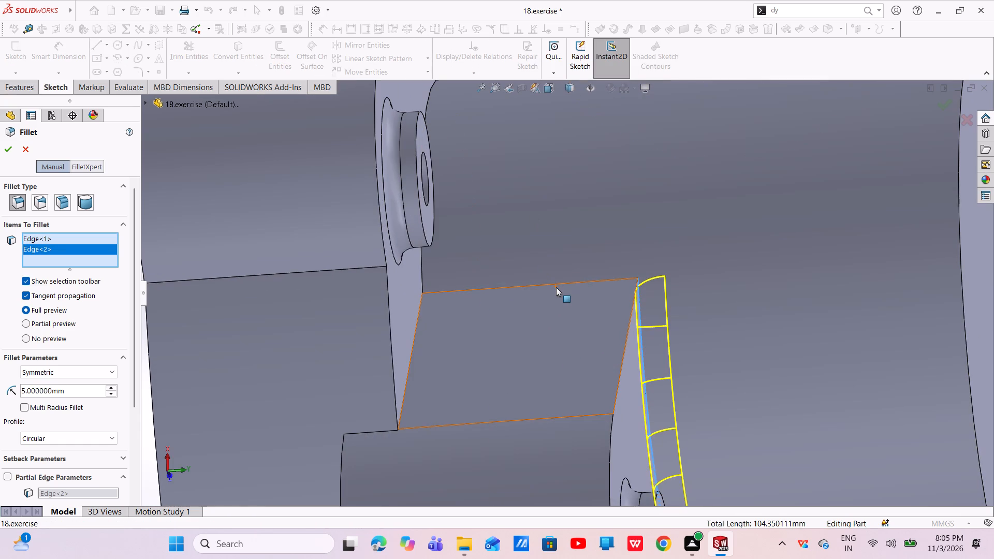
pyautogui.click(556, 285)
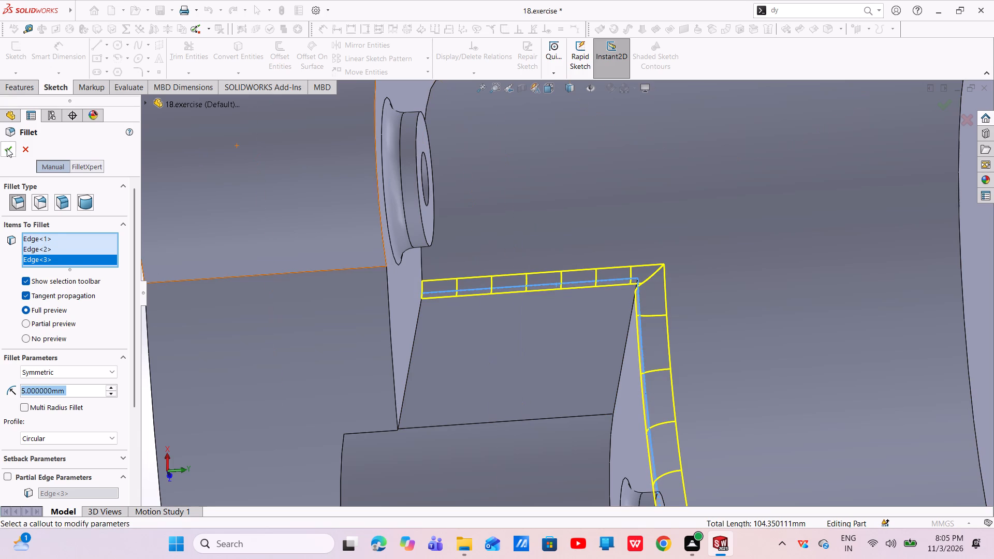
pyautogui.click(7, 148)
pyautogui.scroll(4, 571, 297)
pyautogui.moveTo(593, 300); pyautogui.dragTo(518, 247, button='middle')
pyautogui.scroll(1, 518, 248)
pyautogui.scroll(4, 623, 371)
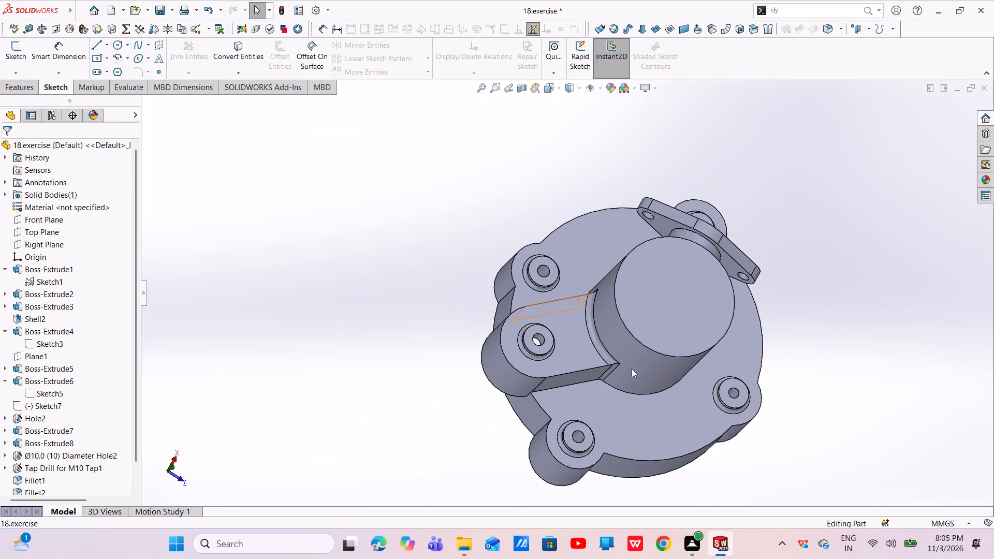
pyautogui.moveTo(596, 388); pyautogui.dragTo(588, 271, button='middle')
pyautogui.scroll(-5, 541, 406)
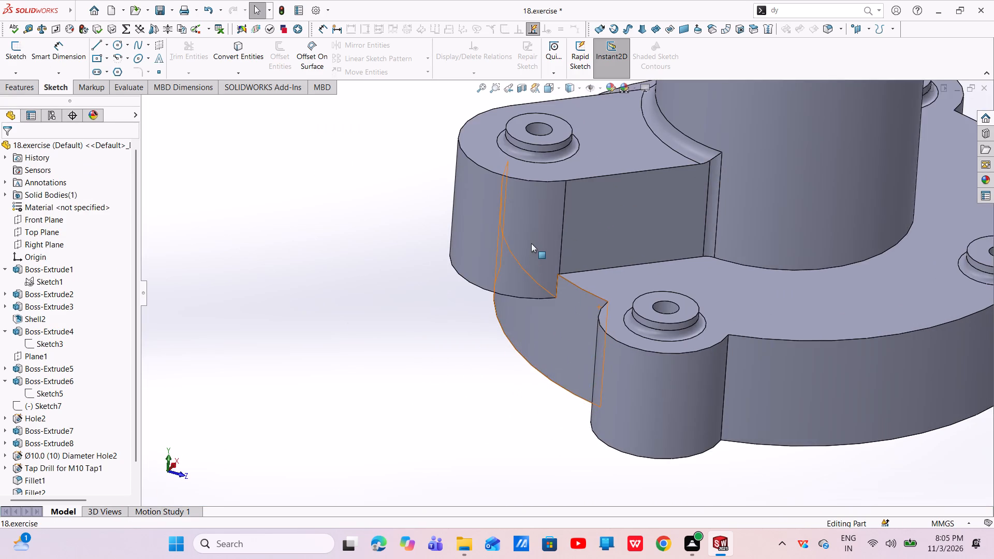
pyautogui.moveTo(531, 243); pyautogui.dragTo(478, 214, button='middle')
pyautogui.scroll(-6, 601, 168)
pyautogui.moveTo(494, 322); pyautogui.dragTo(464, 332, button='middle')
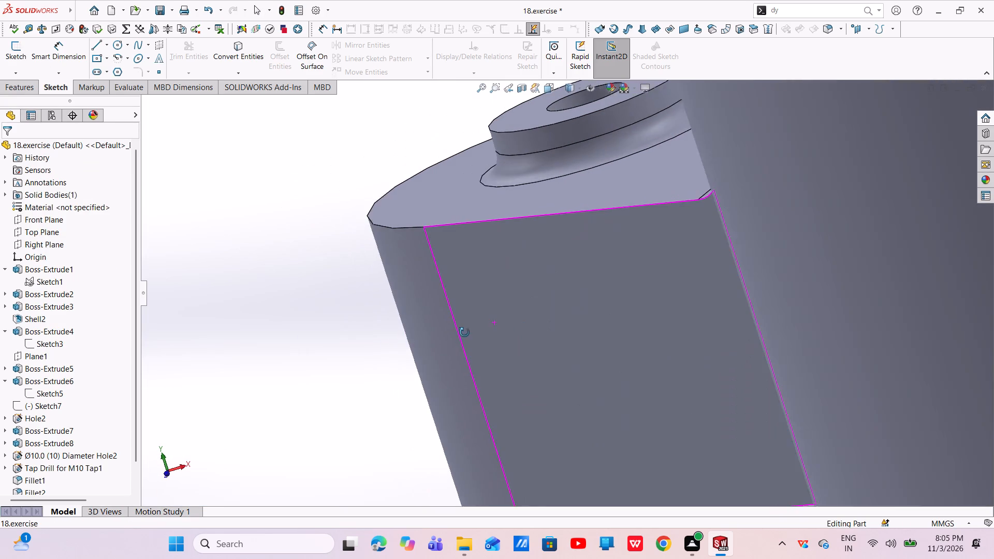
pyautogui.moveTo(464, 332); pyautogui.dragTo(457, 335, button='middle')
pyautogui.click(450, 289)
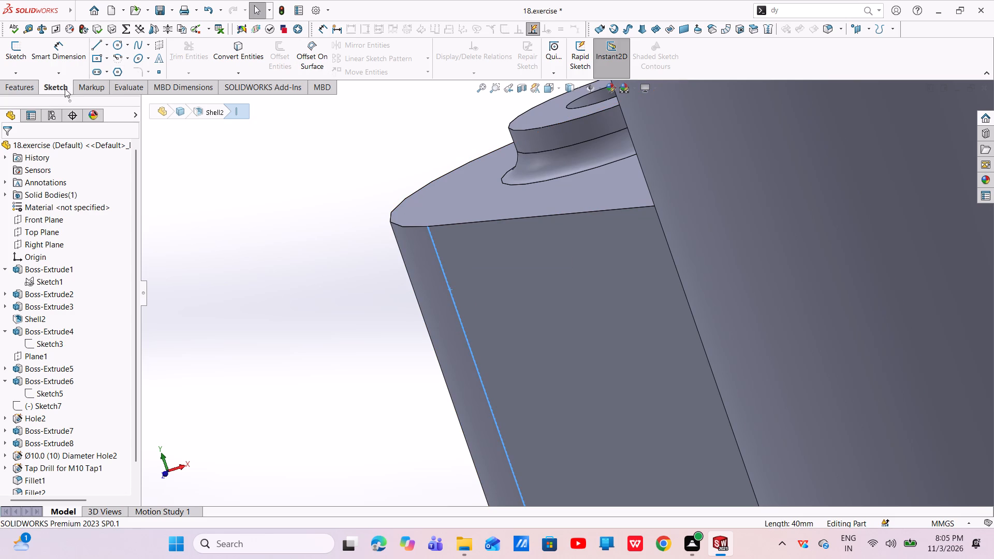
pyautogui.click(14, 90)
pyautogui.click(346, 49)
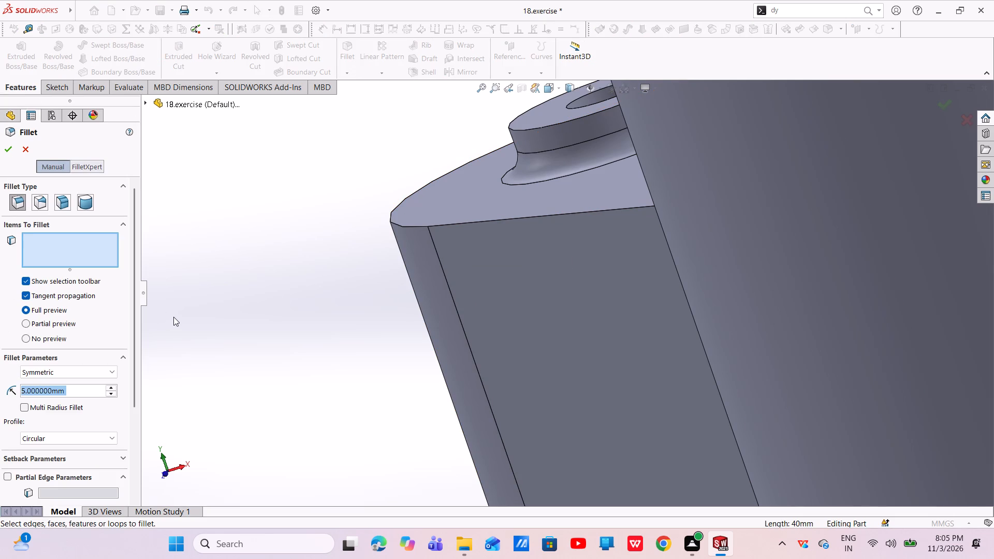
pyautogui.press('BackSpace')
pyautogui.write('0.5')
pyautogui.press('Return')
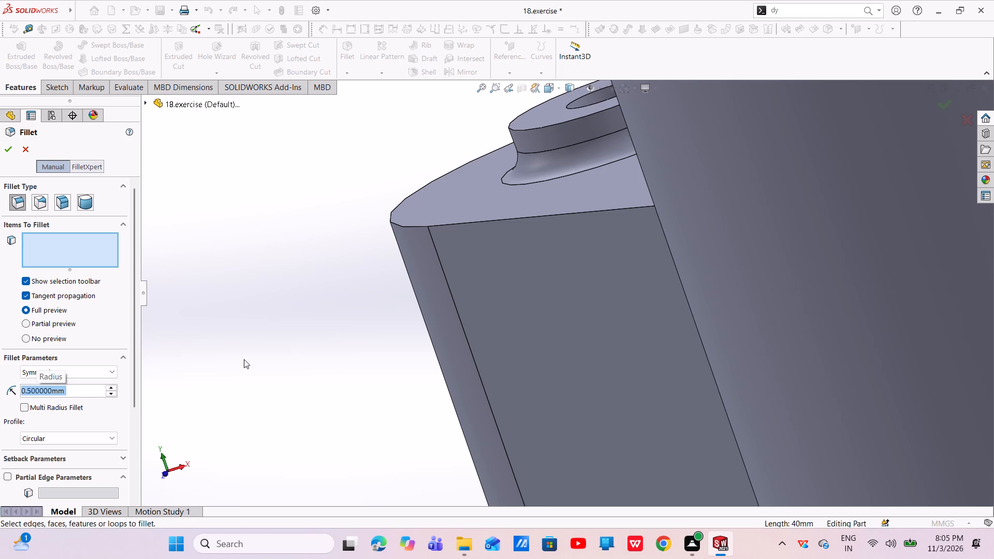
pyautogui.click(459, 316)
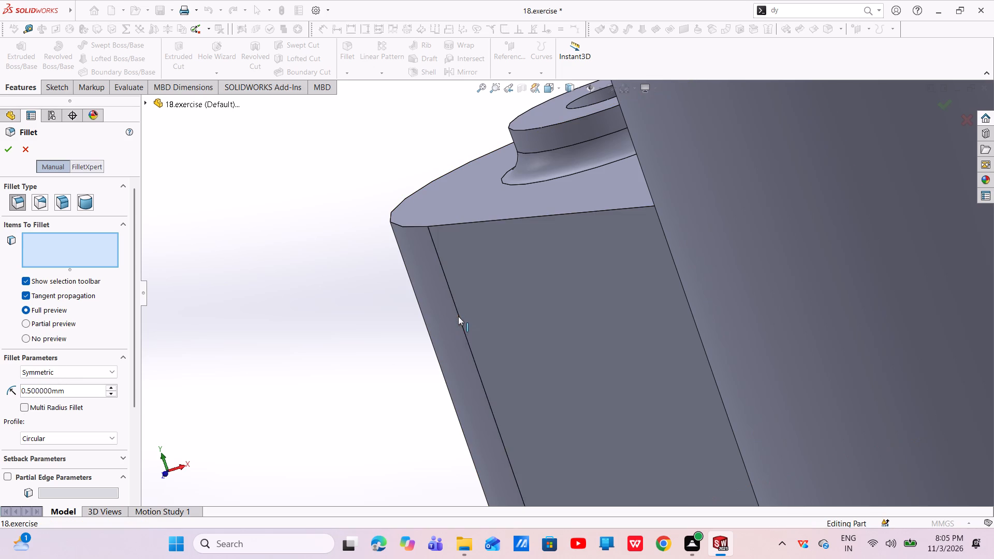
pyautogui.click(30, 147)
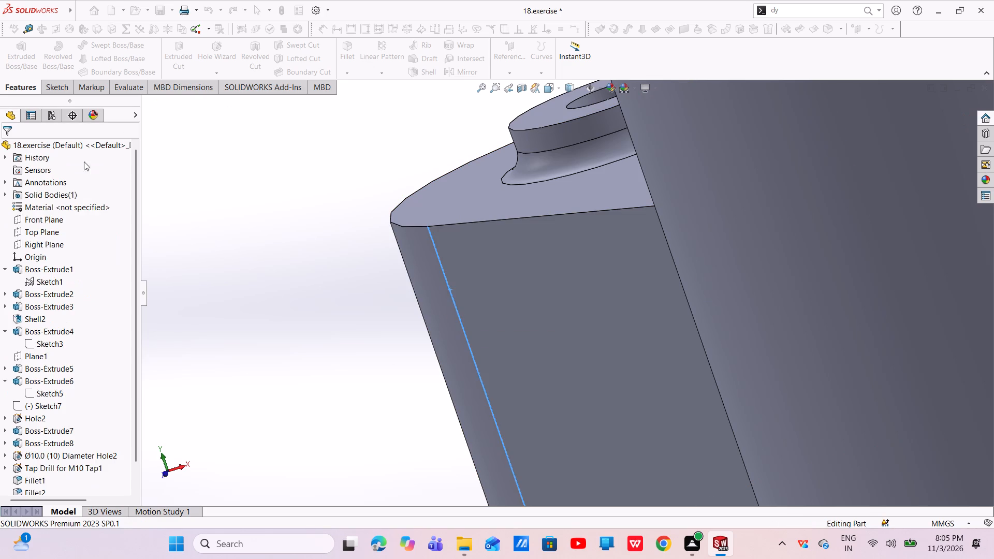
# Fillet the base edge of the central cylinder and its tangent arm edges on the disc with a 5 mm radius.
pyautogui.scroll(3, 737, 309)
pyautogui.scroll(-2, 737, 309)
pyautogui.scroll(1, 737, 309)
pyautogui.scroll(4, 623, 309)
pyautogui.moveTo(612, 336); pyautogui.dragTo(651, 373, button='middle')
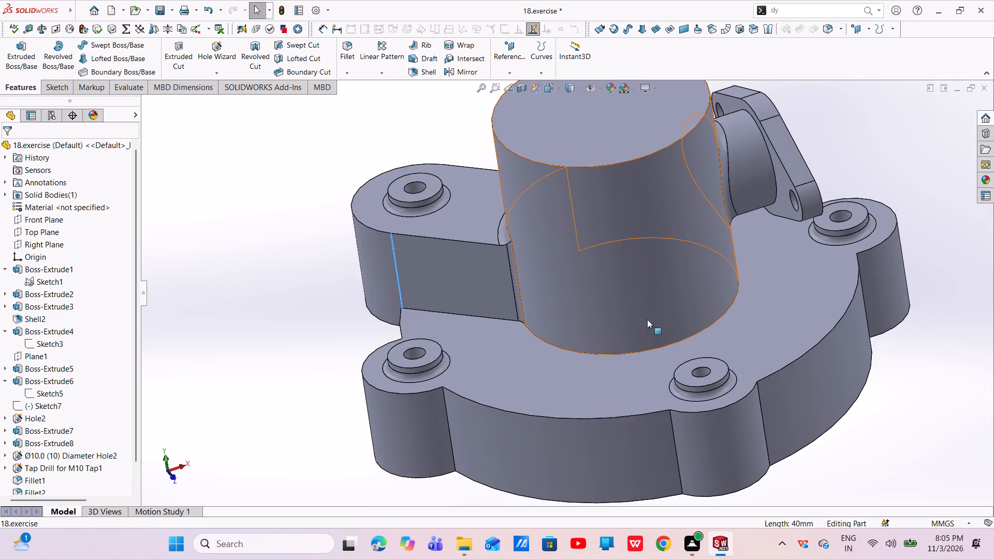
pyautogui.scroll(3, 664, 287)
pyautogui.scroll(-5, 654, 284)
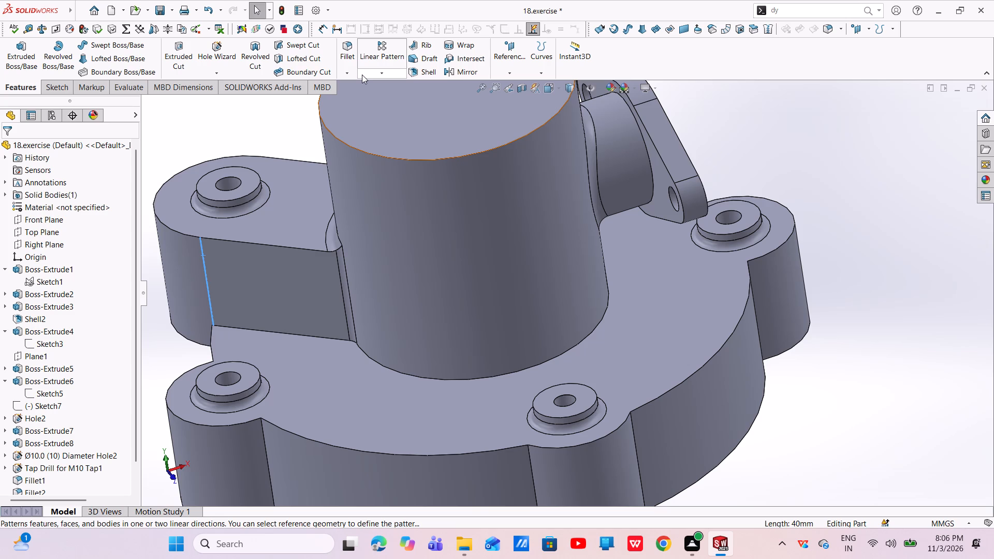
pyautogui.scroll(2, 838, 473)
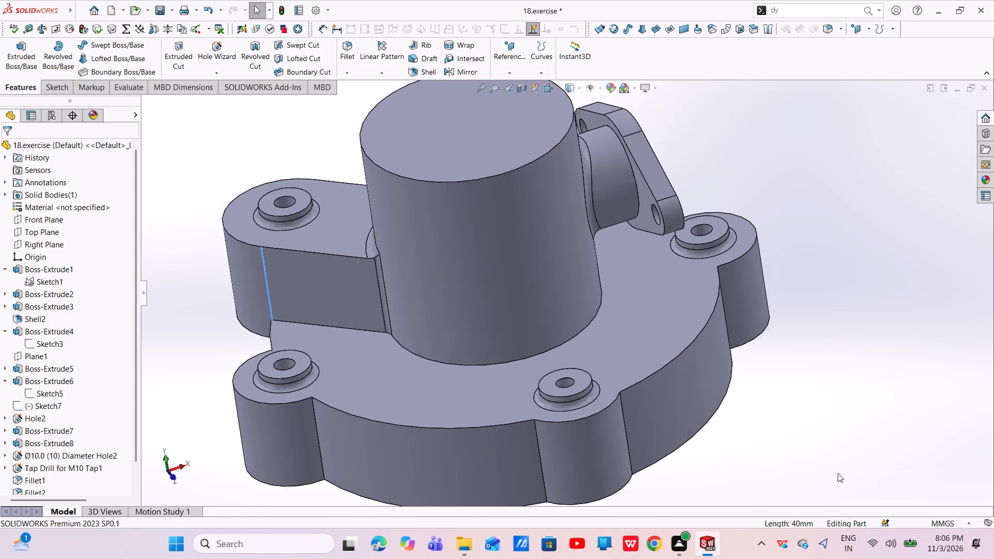
pyautogui.scroll(2, 838, 473)
pyautogui.click(343, 47)
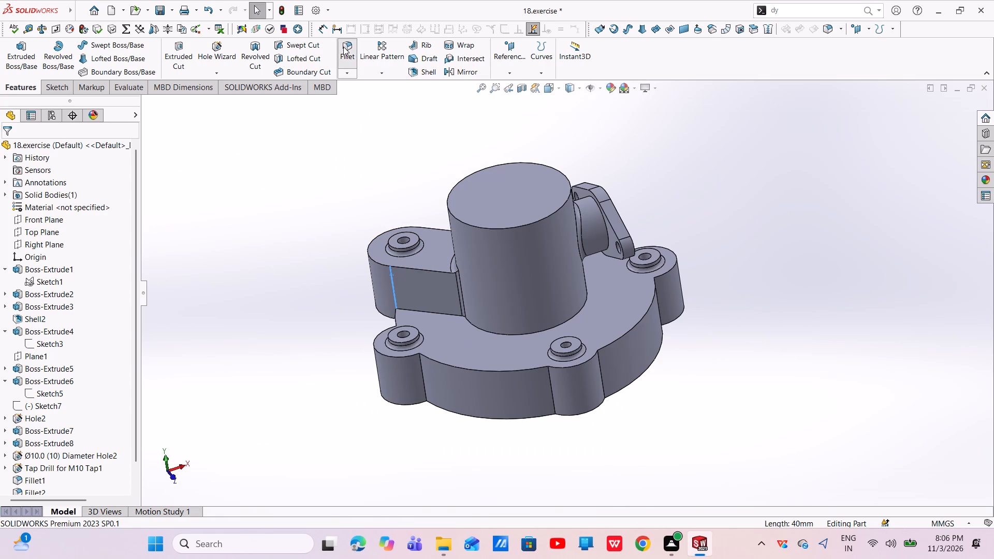
pyautogui.click(501, 335)
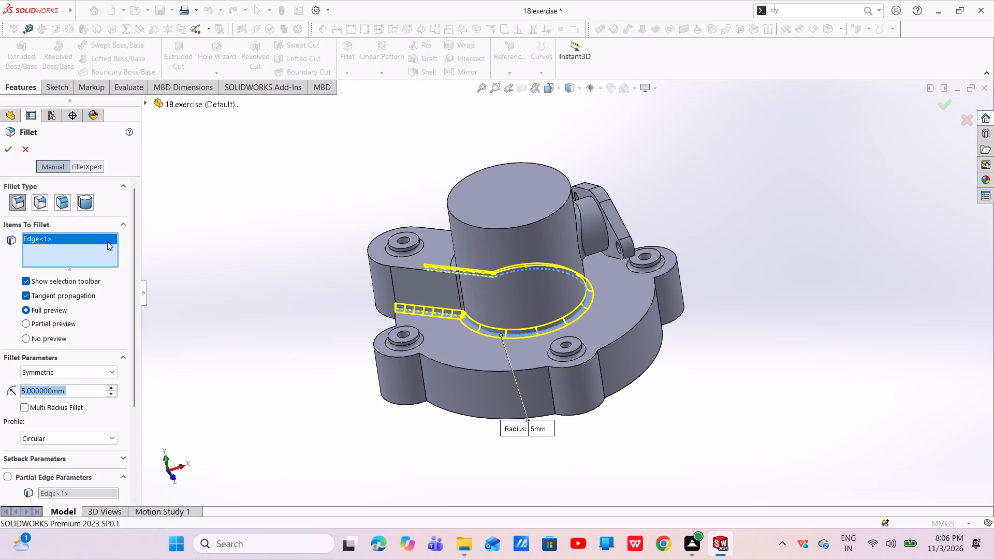
pyautogui.click(9, 145)
# Examine the fillet around the base of the central cylinder and arm from several angles.
pyautogui.scroll(-3, 494, 336)
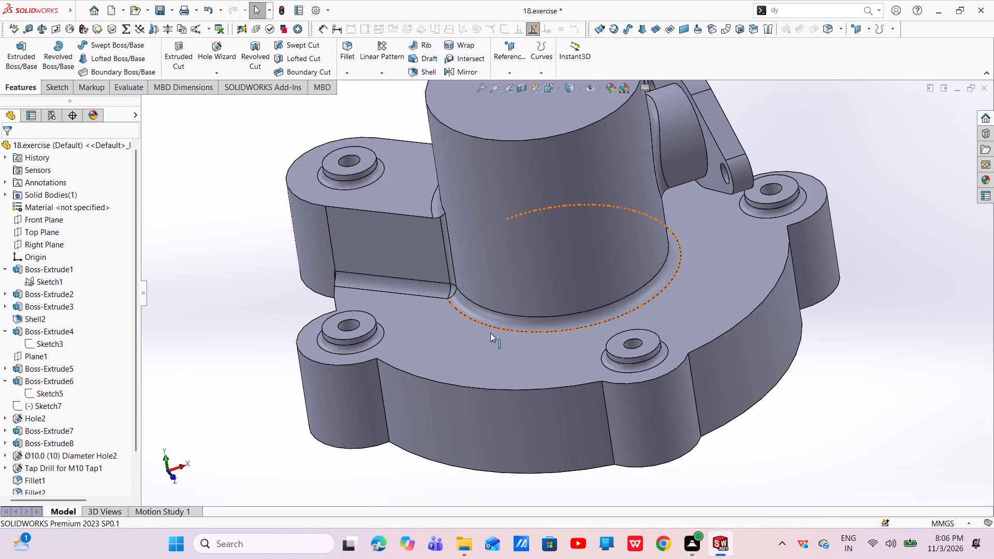
pyautogui.moveTo(490, 333); pyautogui.dragTo(549, 364, button='middle')
pyautogui.scroll(1, 549, 364)
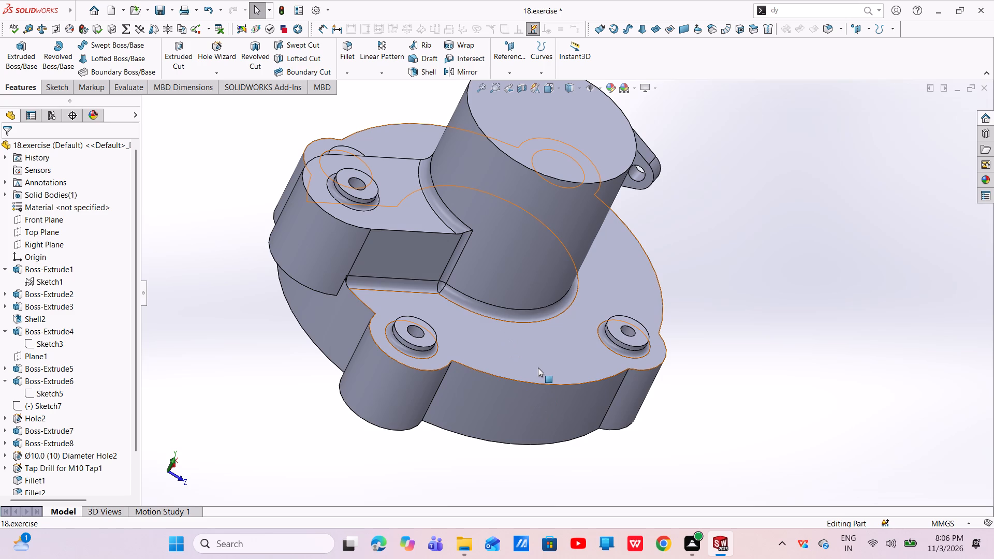
pyautogui.scroll(3, 681, 330)
pyautogui.scroll(-1, 671, 318)
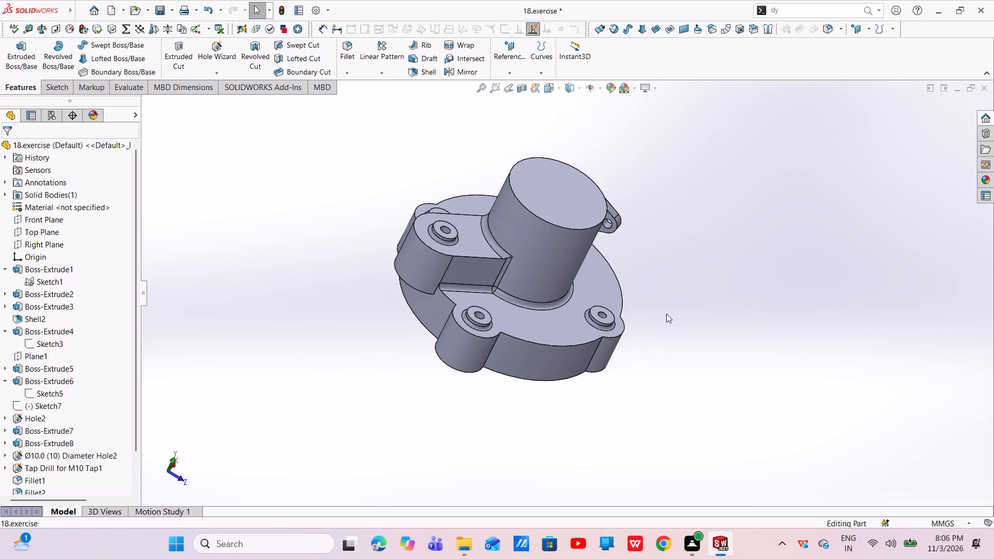
pyautogui.moveTo(626, 259); pyautogui.dragTo(521, 229, button='middle')
pyautogui.scroll(1, 521, 229)
pyautogui.scroll(-1, 536, 183)
pyautogui.scroll(6, 537, 183)
pyautogui.scroll(-3, 537, 183)
# Fillet the circular edge where the side flange's neck meets the flange plate with a 2 mm radius.
pyautogui.moveTo(569, 250); pyautogui.dragTo(604, 290, button='middle')
pyautogui.scroll(-1, 580, 268)
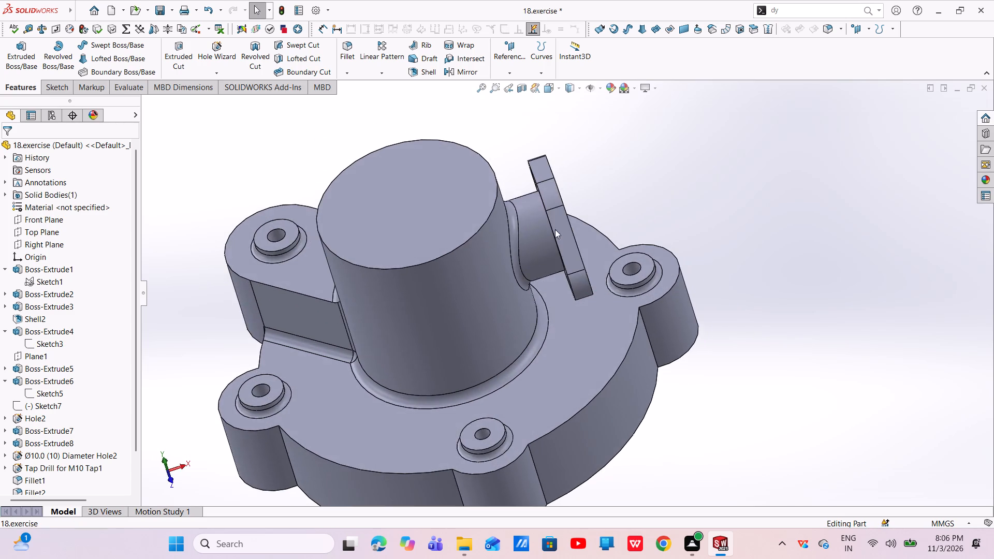
pyautogui.scroll(-5, 538, 208)
pyautogui.moveTo(555, 233); pyautogui.dragTo(565, 246, button='middle')
pyautogui.scroll(1, 556, 236)
pyautogui.scroll(-1, 561, 242)
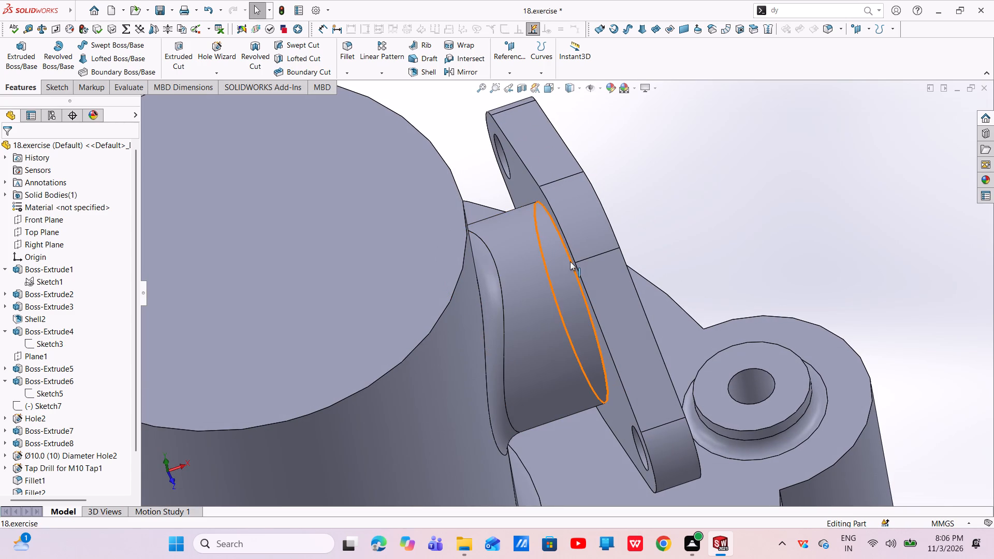
pyautogui.click(570, 261)
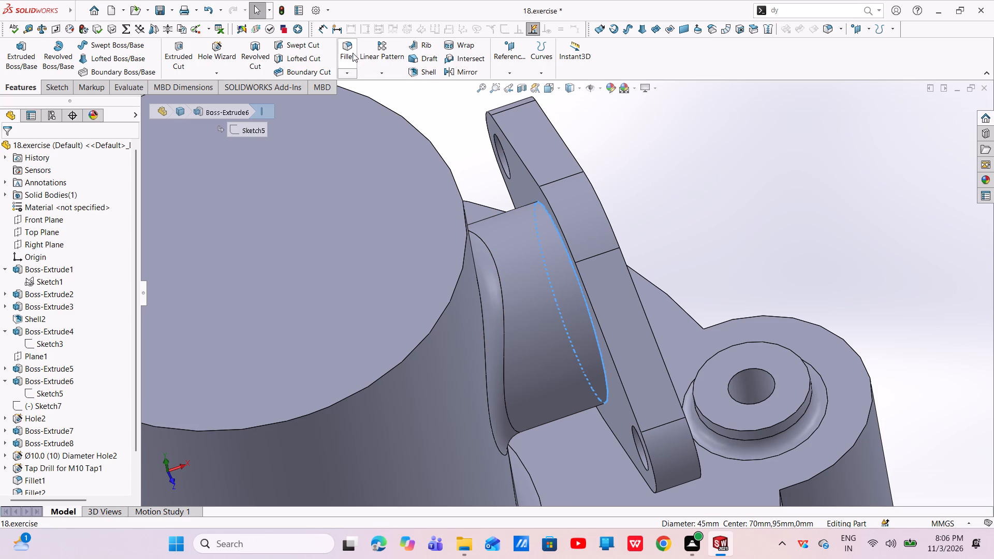
pyautogui.click(352, 52)
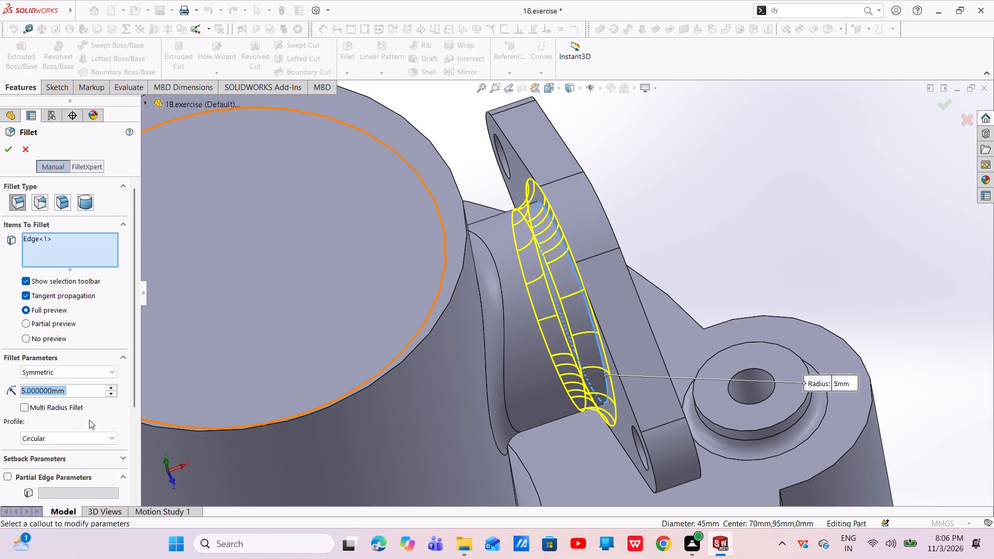
pyautogui.press('BackSpace')
pyautogui.press('2')
pyautogui.press('Return')
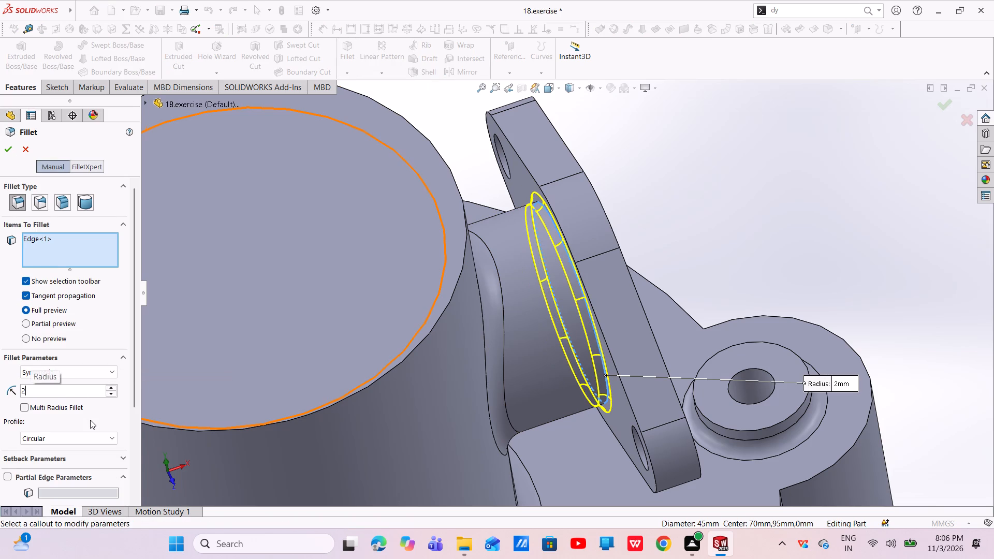
pyautogui.click(13, 145)
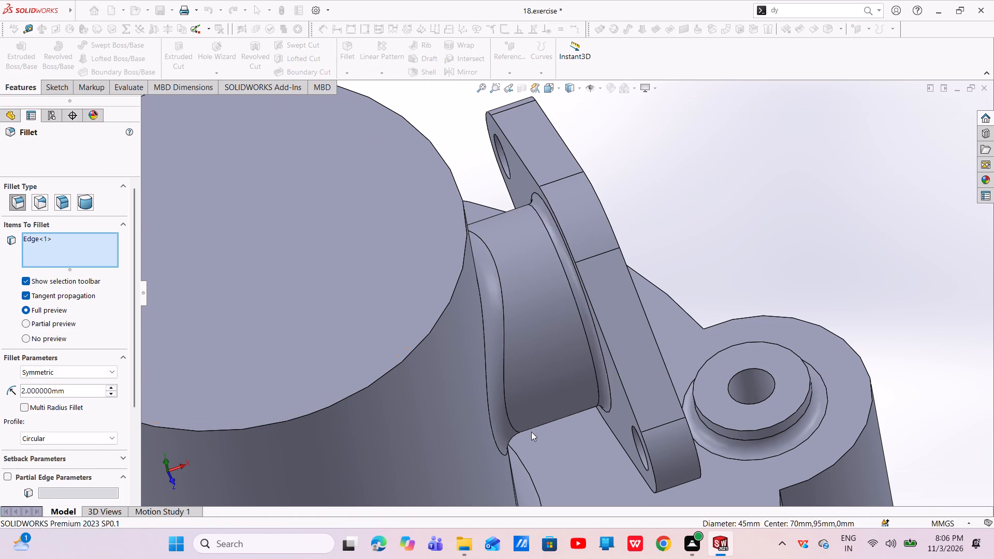
# Examine the finished part from all around, including the side flange, arm and lobe bosses.
pyautogui.scroll(1, 579, 450)
pyautogui.scroll(-1, 579, 450)
pyautogui.scroll(2, 579, 450)
pyautogui.moveTo(573, 404); pyautogui.dragTo(525, 385, button='middle')
pyautogui.scroll(3, 542, 385)
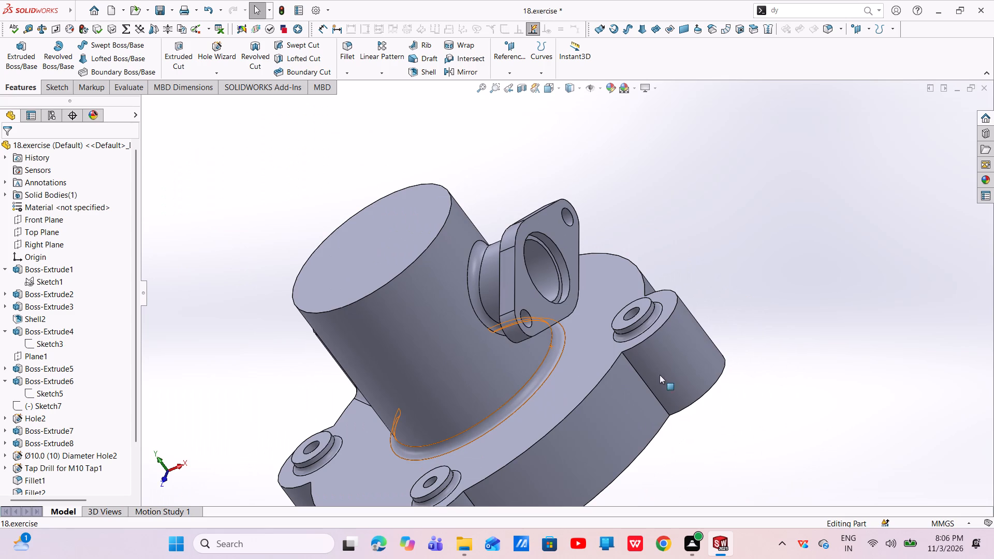
pyautogui.moveTo(662, 384); pyautogui.dragTo(689, 329, button='middle')
pyautogui.scroll(4, 619, 361)
pyautogui.moveTo(544, 375); pyautogui.dragTo(618, 337, button='middle')
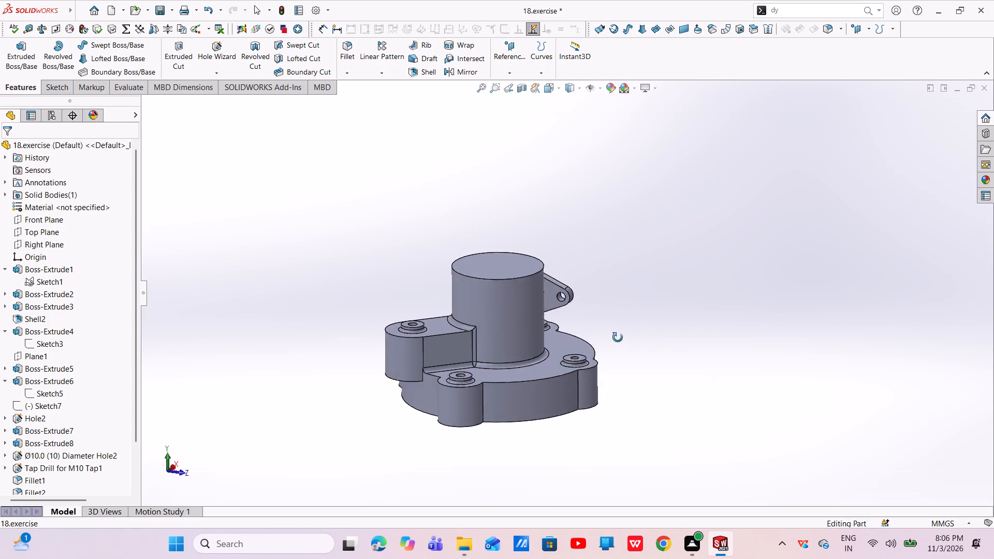
pyautogui.moveTo(618, 337); pyautogui.dragTo(790, 426, button='middle')
pyautogui.scroll(-1, 607, 324)
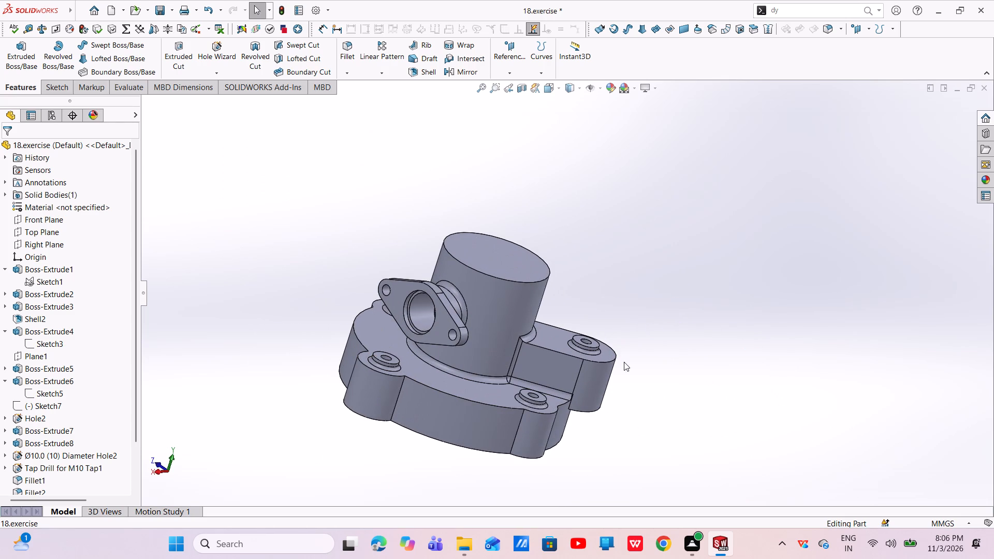
pyautogui.scroll(2, 605, 366)
pyautogui.moveTo(527, 375); pyautogui.dragTo(481, 370, button='middle')
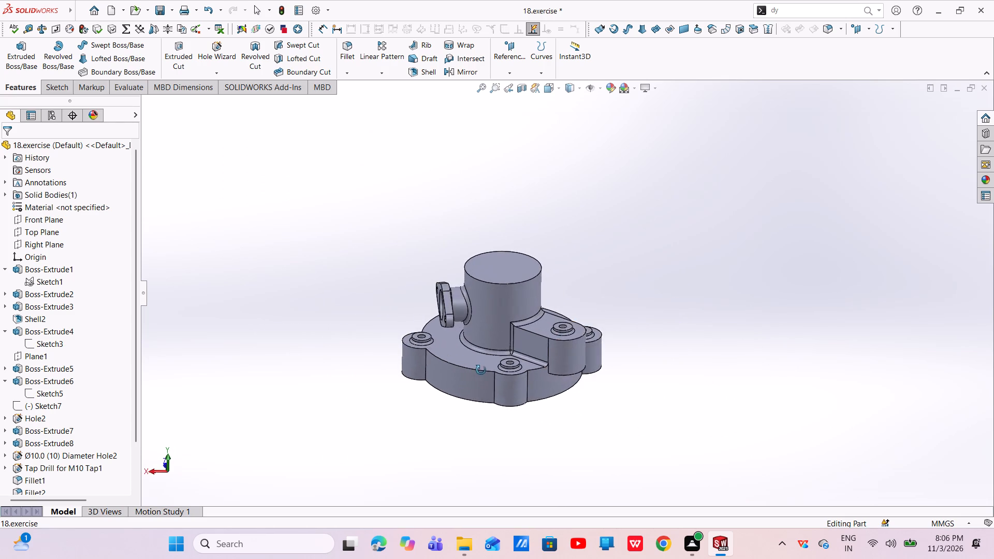
pyautogui.moveTo(481, 370); pyautogui.dragTo(480, 370, button='middle')
pyautogui.scroll(-1, 491, 388)
pyautogui.moveTo(491, 388); pyautogui.dragTo(823, 467, button='middle')
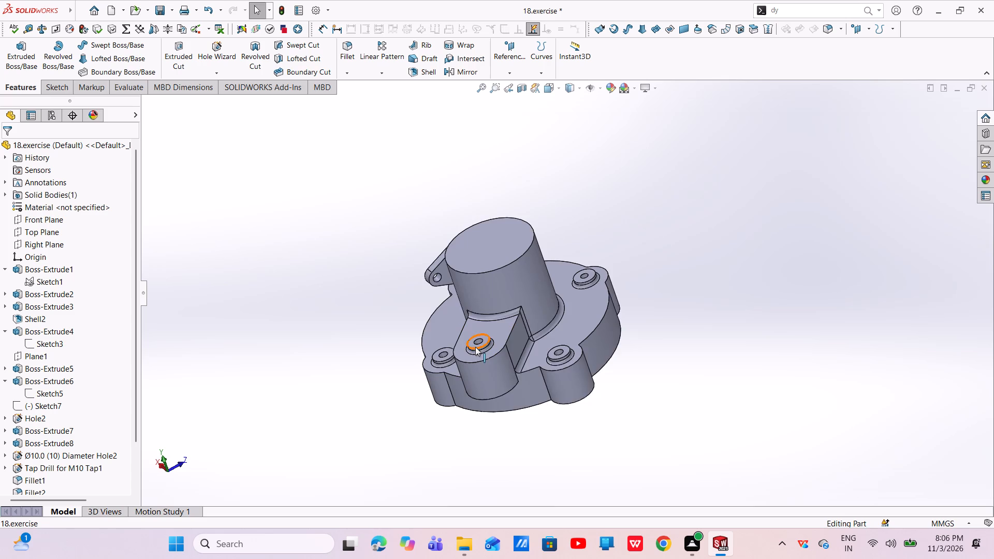
pyautogui.scroll(-2, 475, 347)
pyautogui.moveTo(466, 350); pyautogui.dragTo(563, 382, button='middle')
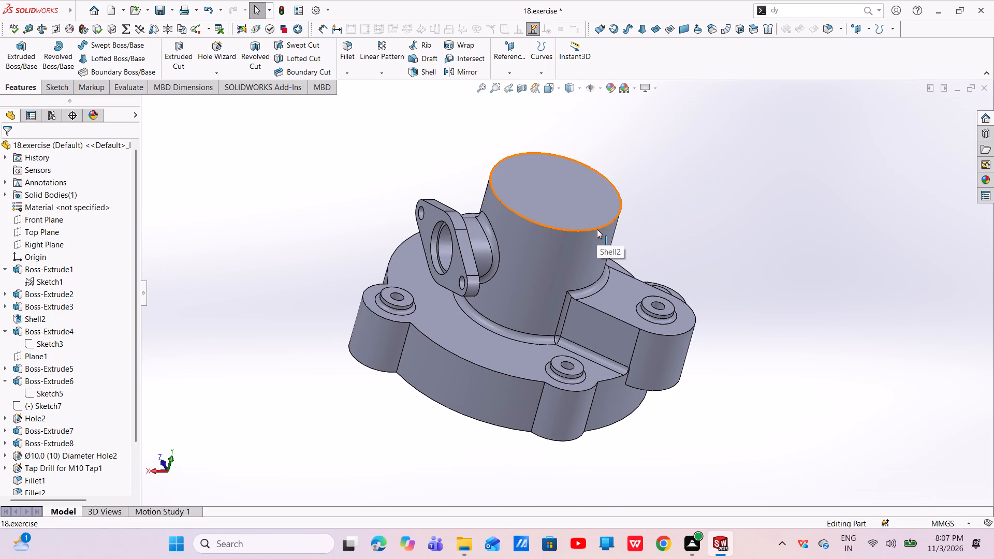
# Save the part.
pyautogui.hotkey('ctrl', 's')
pyautogui.hotkey('ctrl', 's')
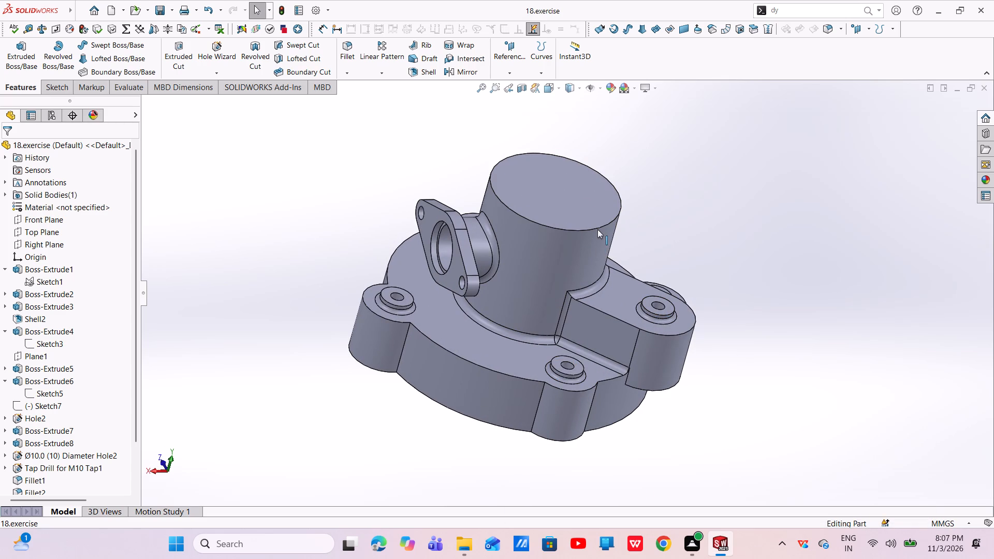
# Capture a rectangular screenshot of the finished model with the Snipping Tool.
pyautogui.press('Print')
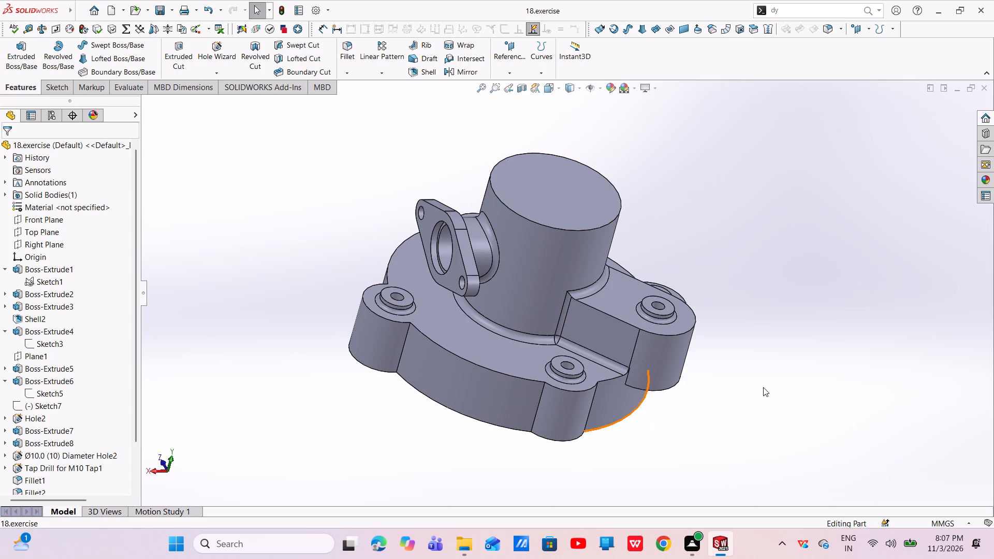
pyautogui.moveTo(314, 120); pyautogui.dragTo(528, 402)
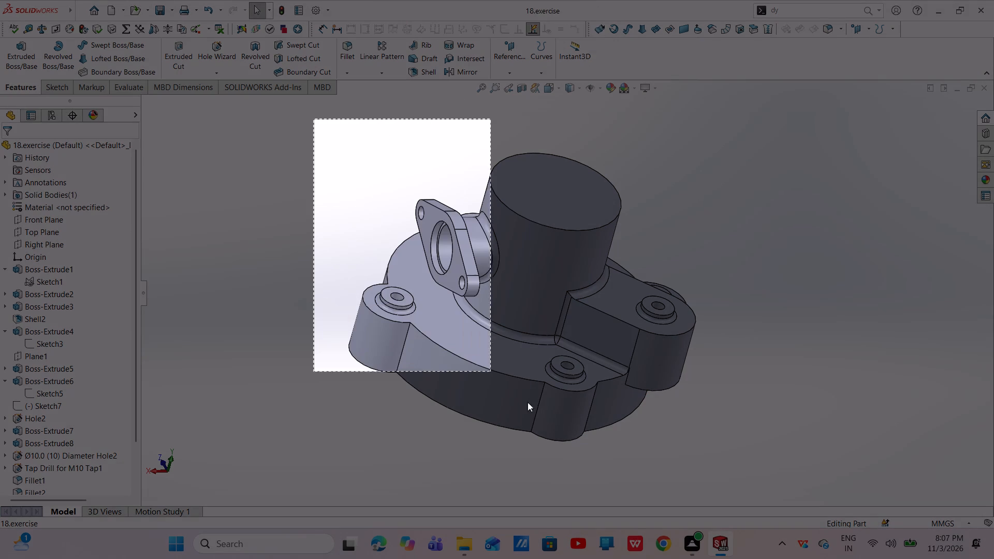
pyautogui.moveTo(528, 402); pyautogui.dragTo(733, 491)
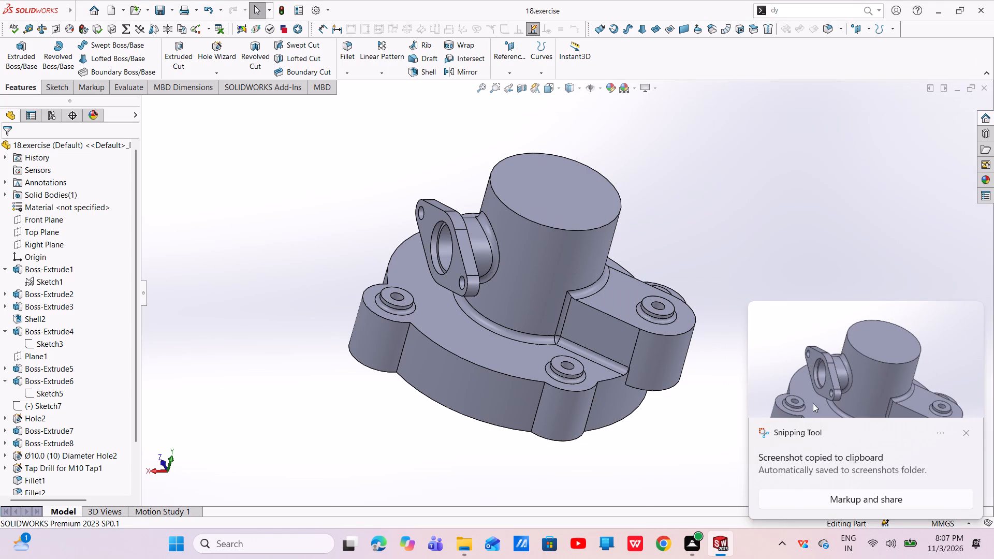
# Switch to the File Explorer window showing the Screenshots folder.
pyautogui.click(460, 539)
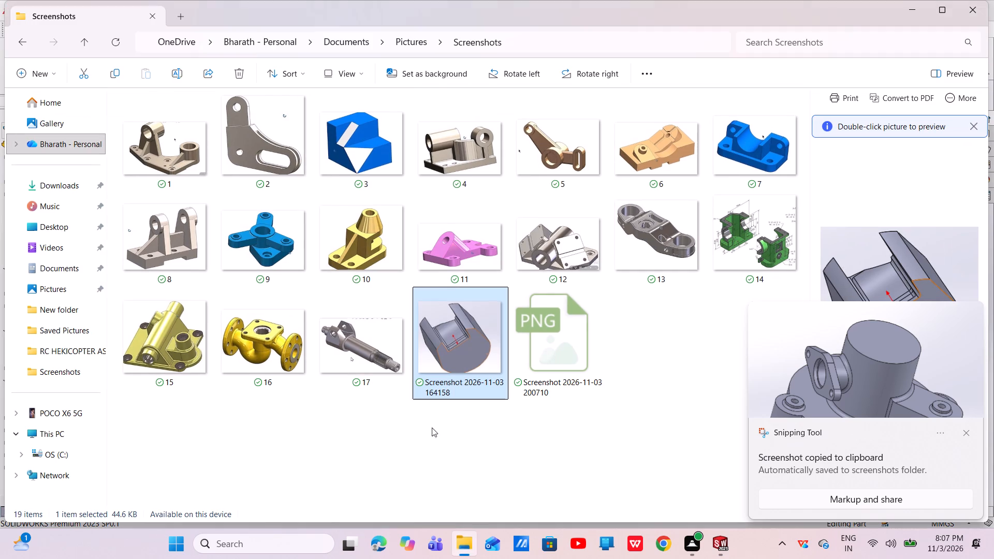